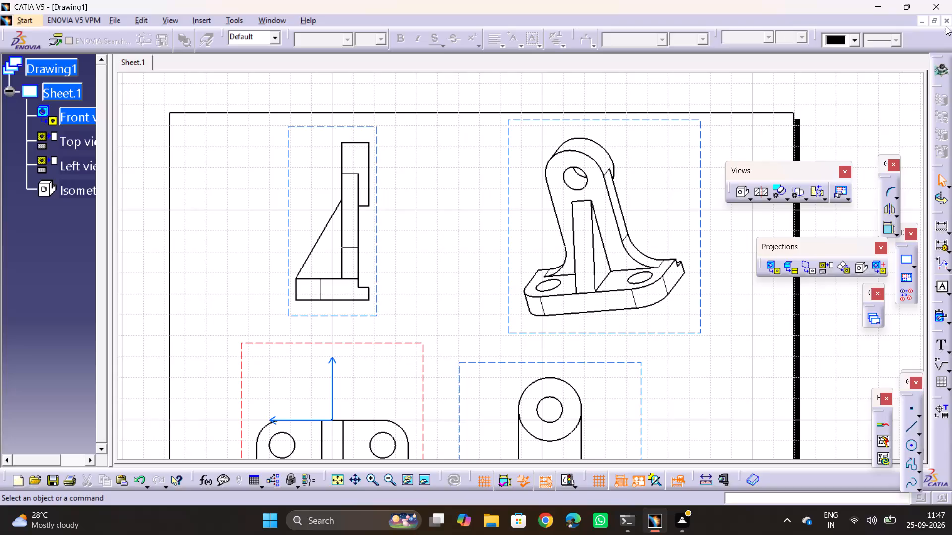
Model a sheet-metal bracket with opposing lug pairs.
Close the Drawing1 drawing and the Product1 model without saving either of them.
left_click(949, 24)
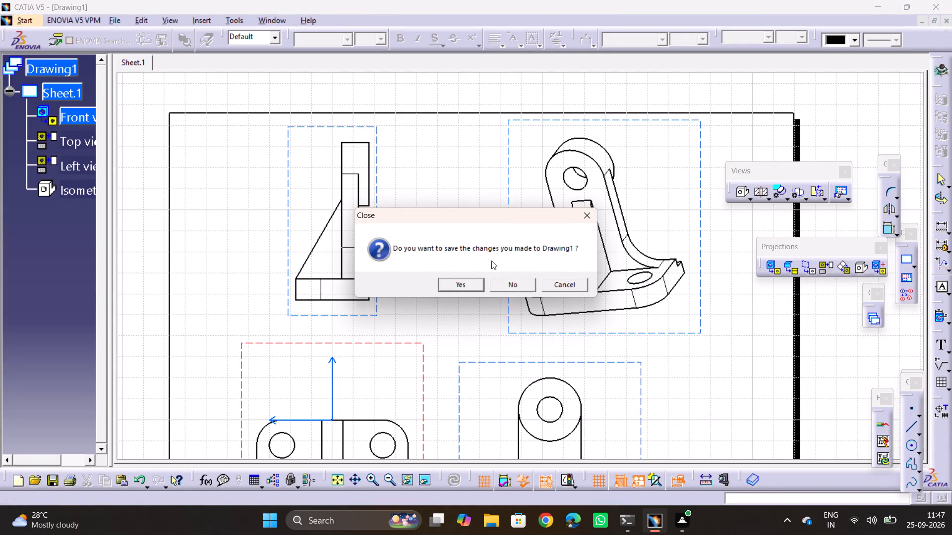
left_click(513, 285)
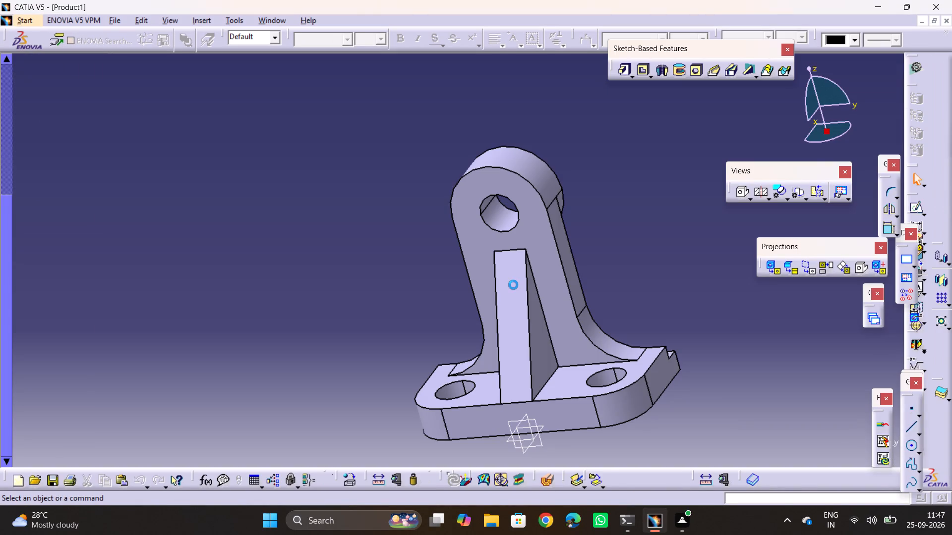
left_click(944, 19)
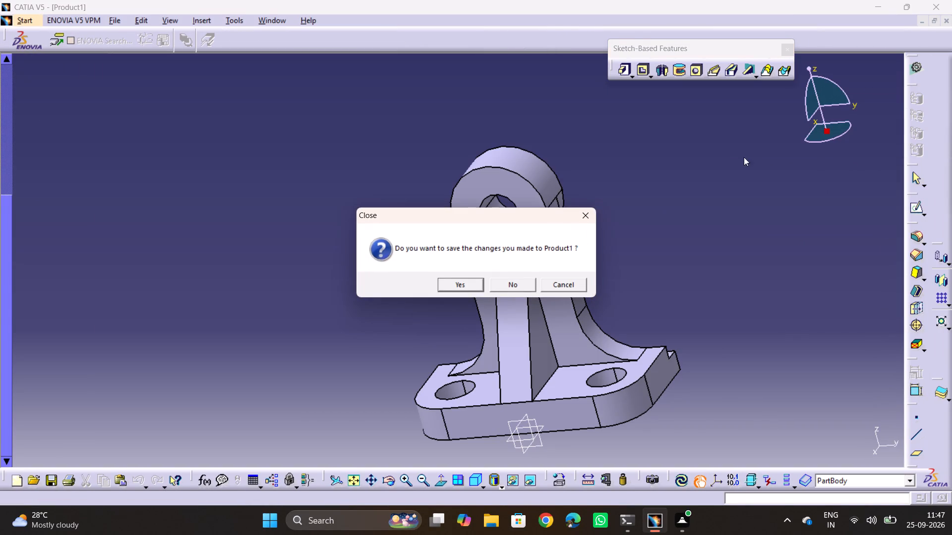
left_click(519, 287)
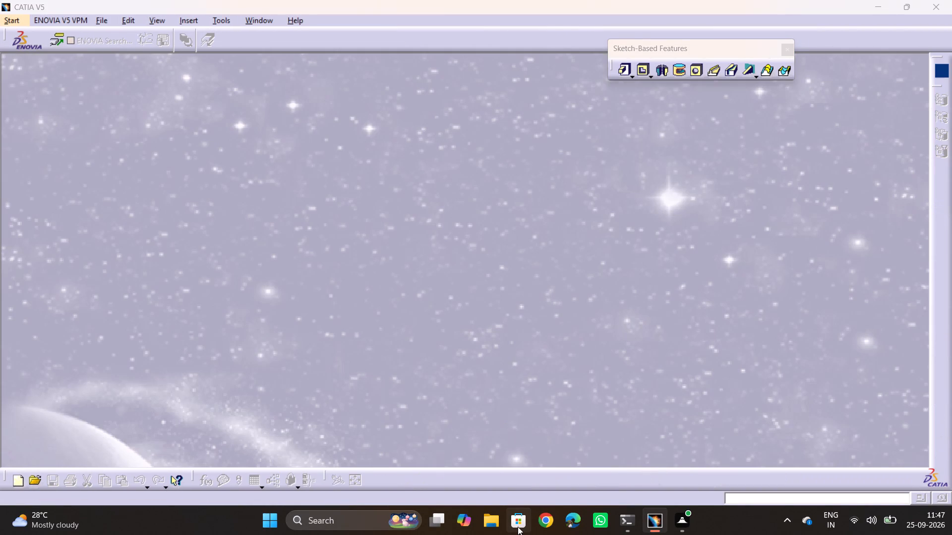
Switch to File Explorer and open the reference drawing 22.png from the Desktop, leaving the image open in the background.
left_click(483, 531)
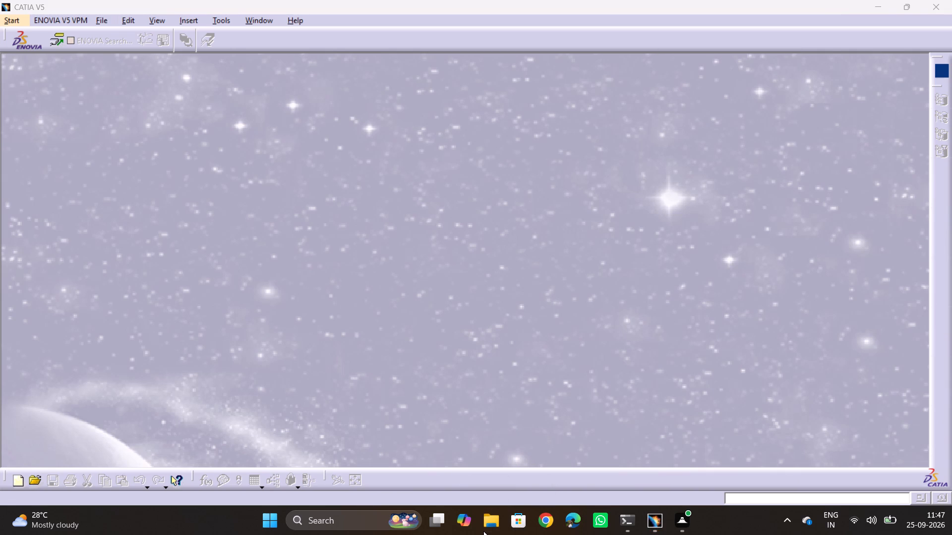
left_click(51, 173)
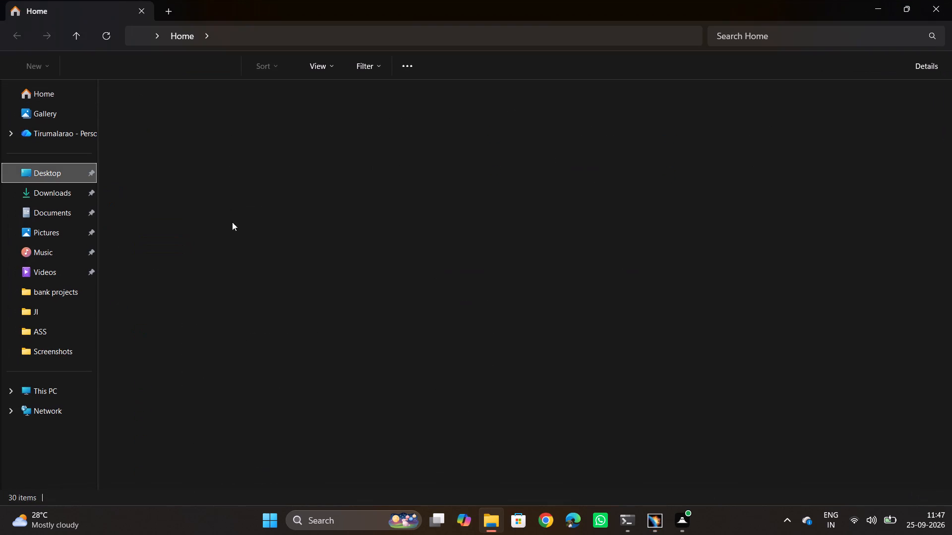
scroll(235, 323, "down", 5)
double_click(424, 294)
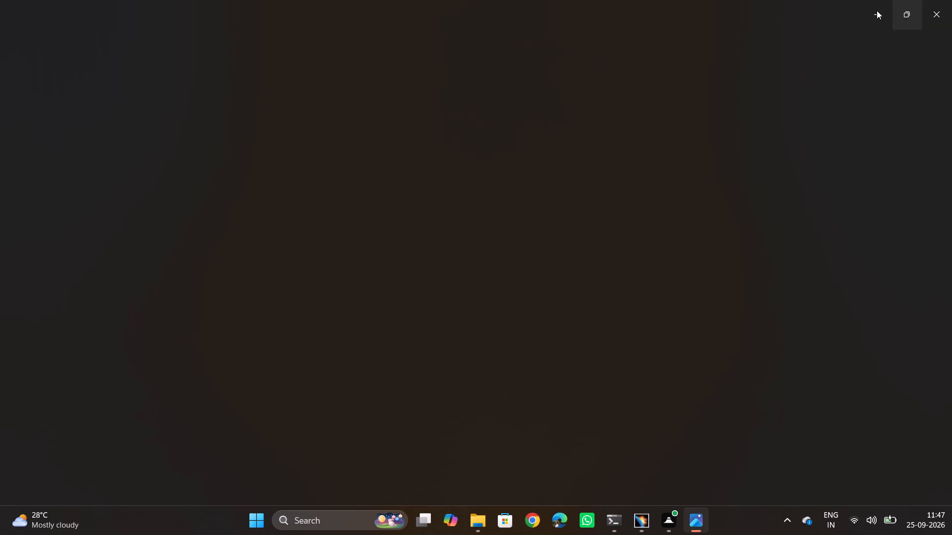
left_click(877, 10)
left_click(923, 7)
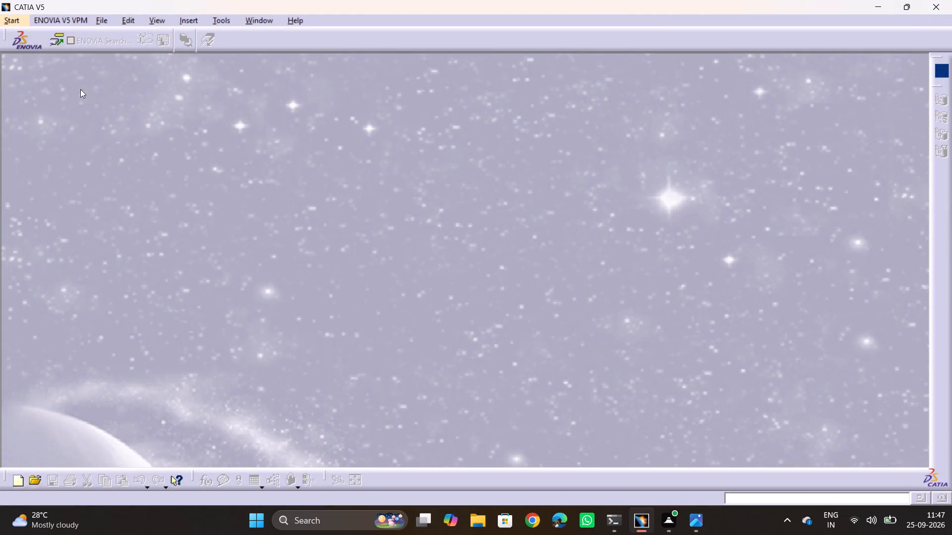
Create a new part named Part1 in the Generative Sheetmetal Design workbench with hybrid design enabled.
left_click(17, 24)
left_click(65, 70)
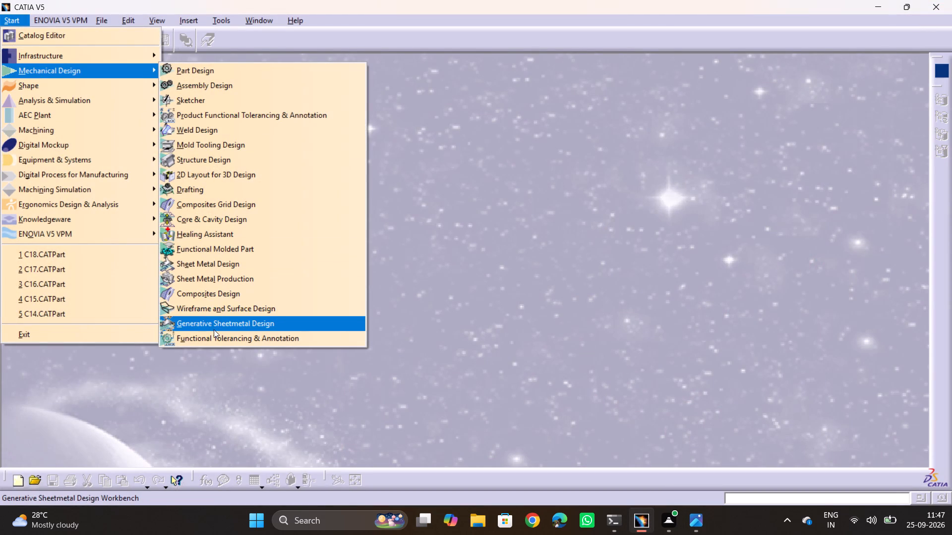
left_click(214, 329)
key("Return")
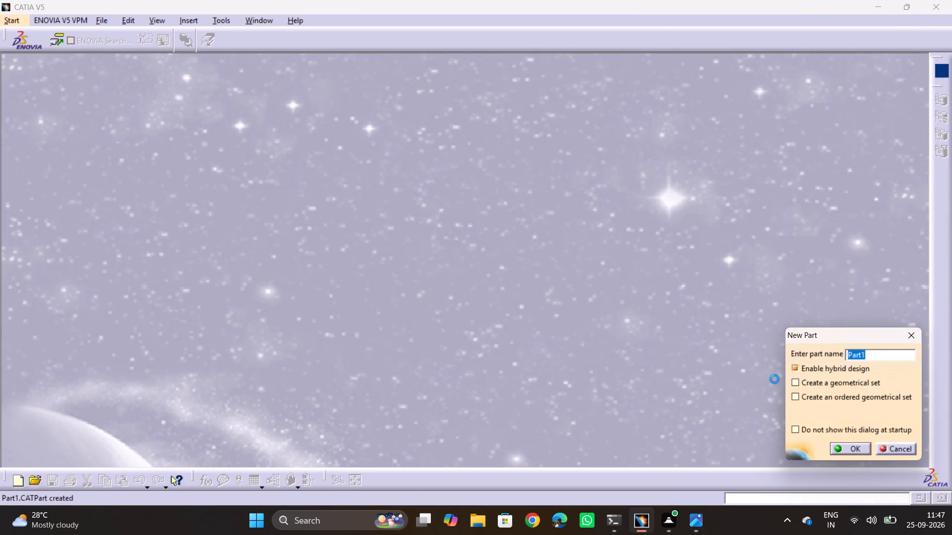
Examine the bracket's views, dimensions and sheet metal parameters in the reference drawing 22.png.
key("alt+Tab")
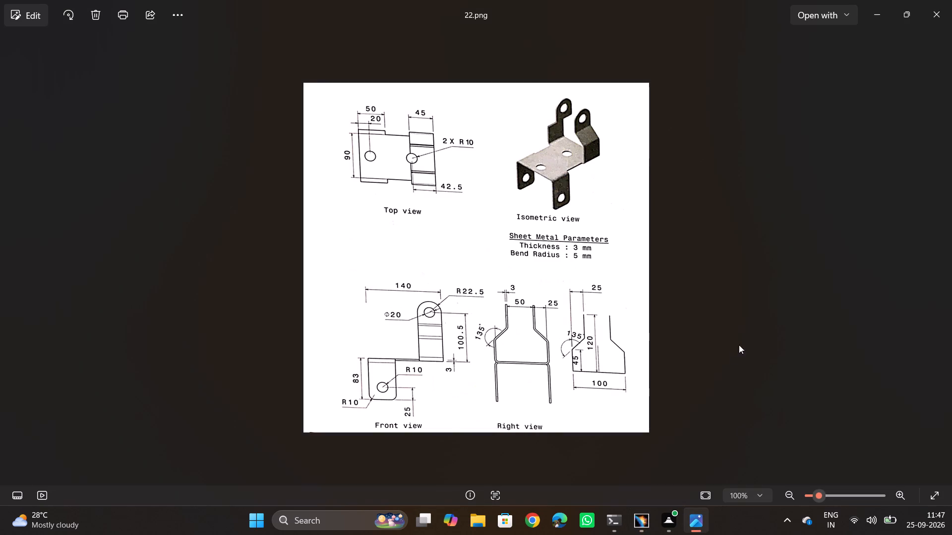
scroll(595, 175, "up", 3)
middle_click_drag(589, 173, 572, 255)
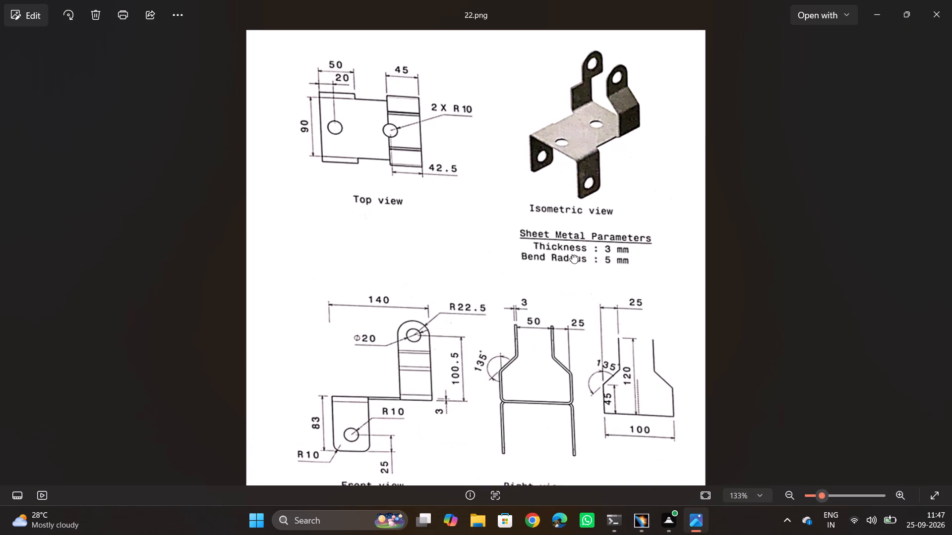
middle_click_drag(572, 255, 572, 266)
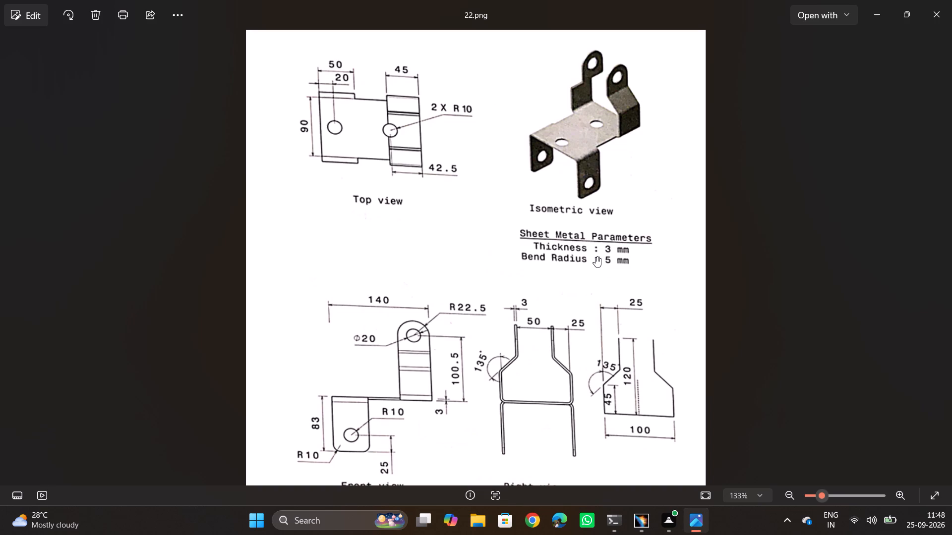
key("alt+Tab")
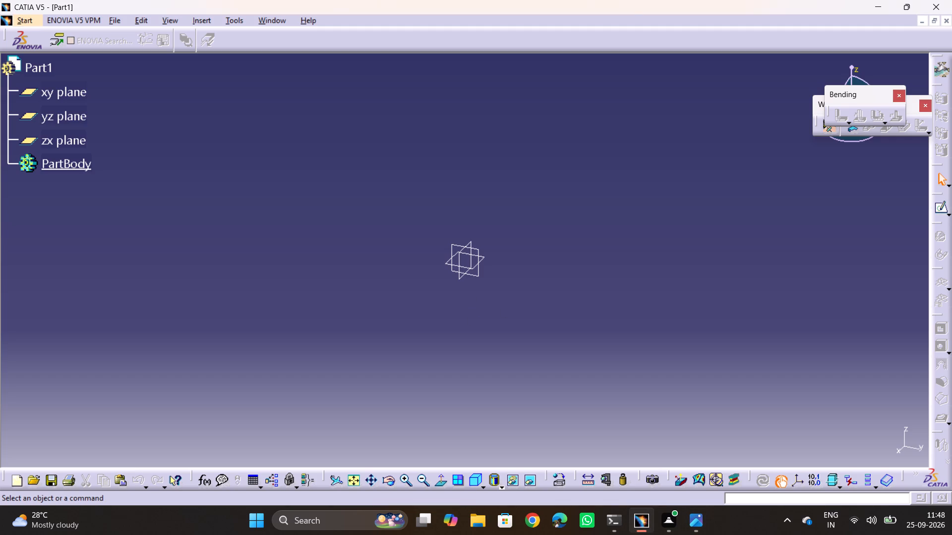
Dock the floating Bending and Walls tool palettes to clear the modelling area.
double_click(854, 93)
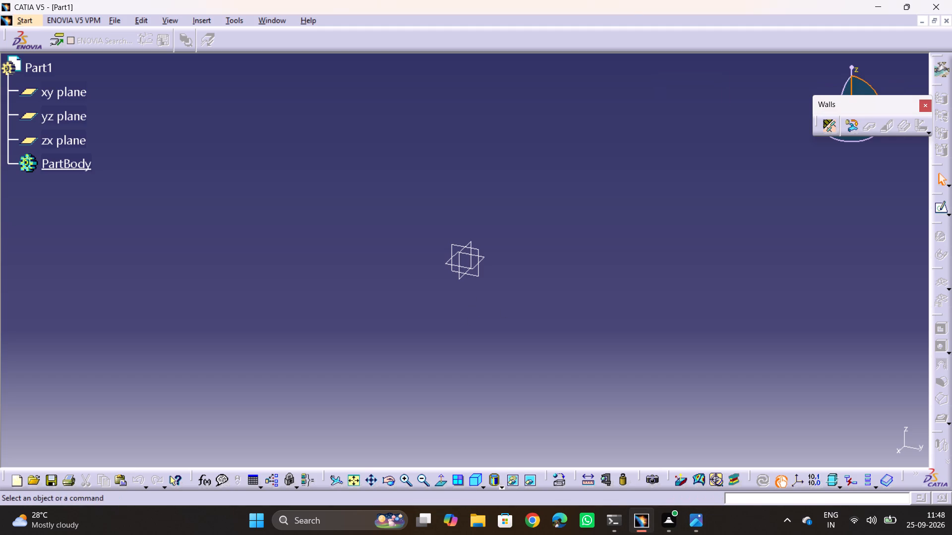
double_click(848, 100)
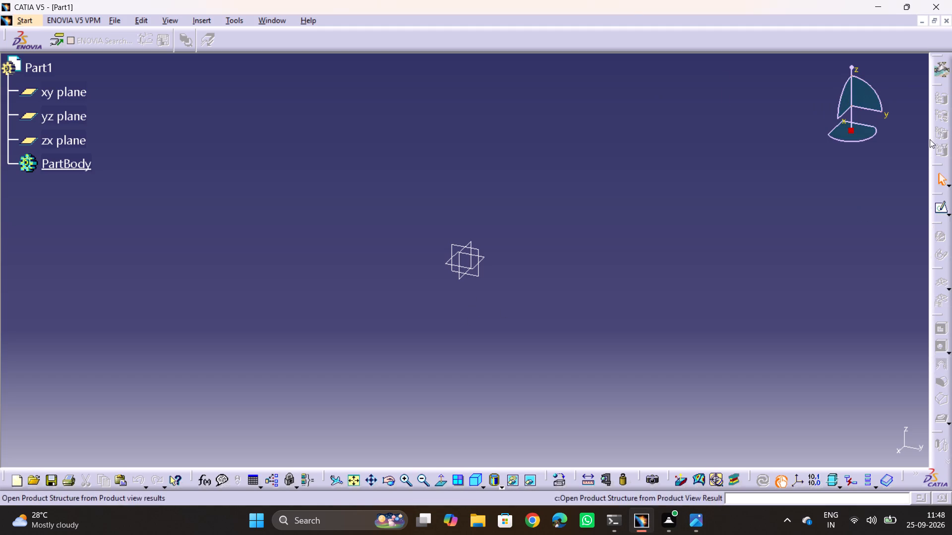
Start a sketch on the xy plane and draw a centered rectangle about 110 by 65 mm on the origin.
left_click(483, 259)
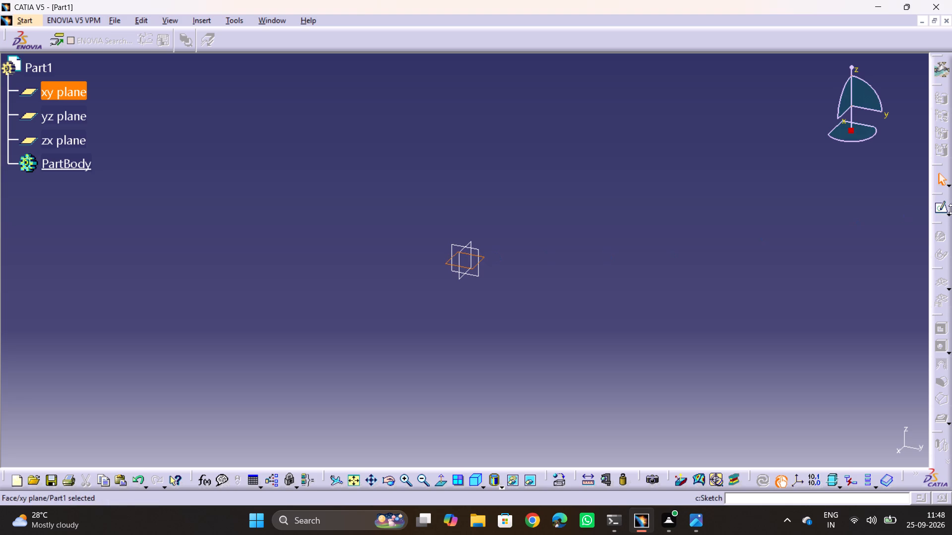
left_click(943, 213)
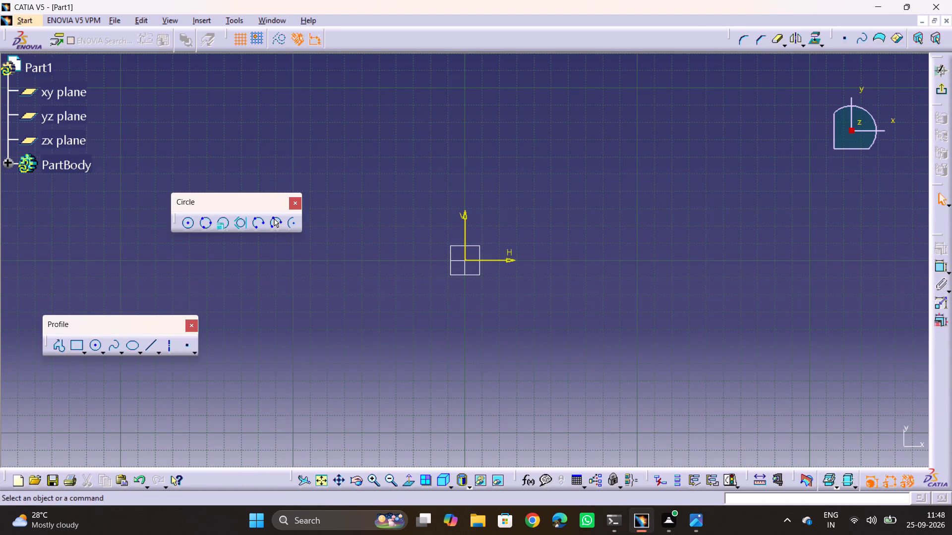
left_click(85, 352)
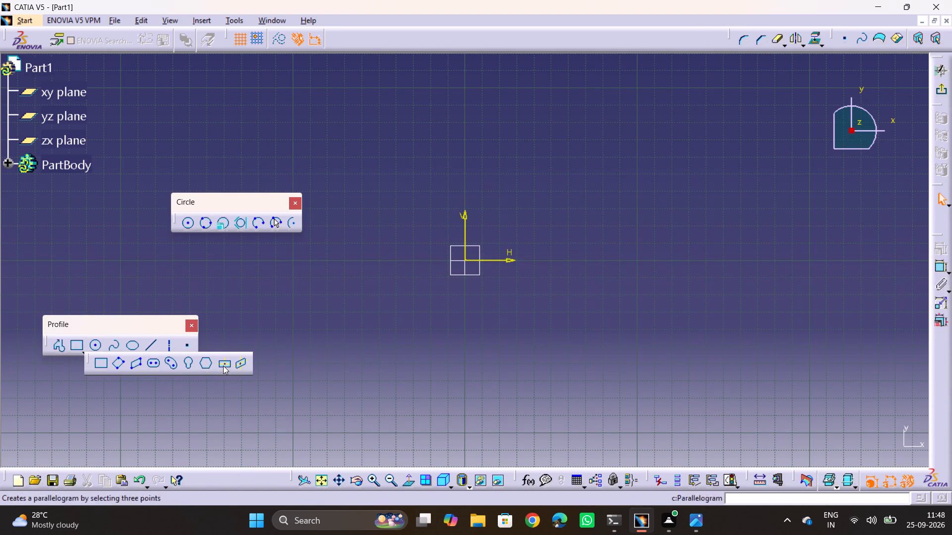
left_click(223, 366)
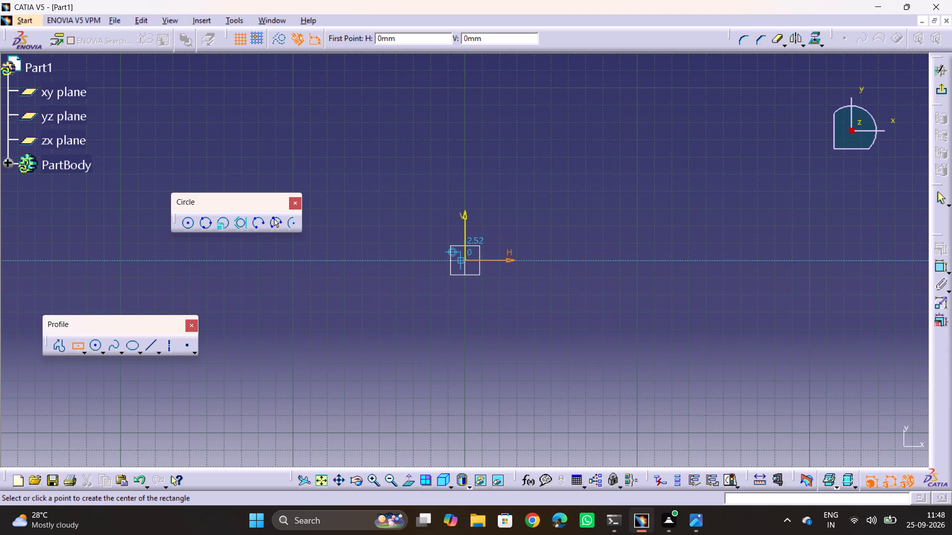
left_click(464, 260)
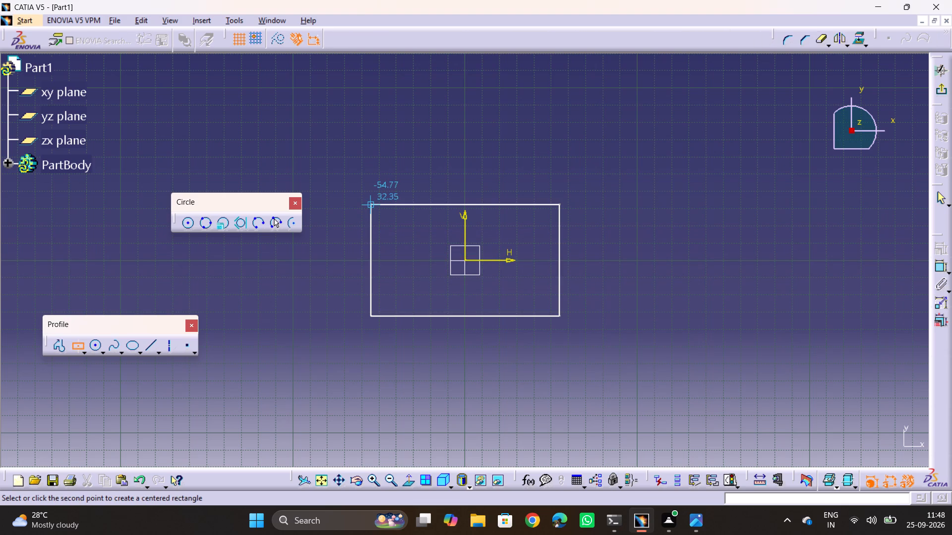
left_click(370, 205)
left_click(499, 168)
Check the base size in the reference drawing and constrain the rectangle's horizontal length to 140 mm.
key("alt+Tab")
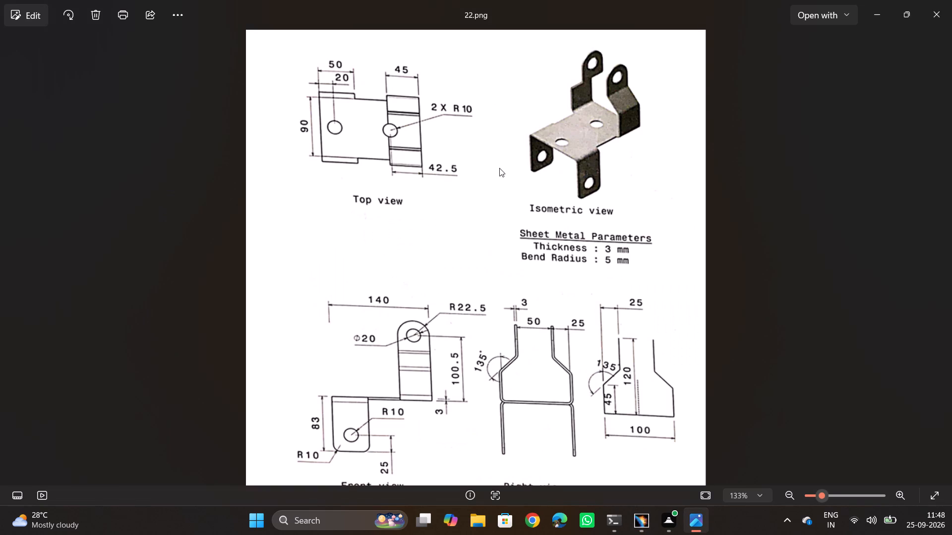
key("alt+Tab")
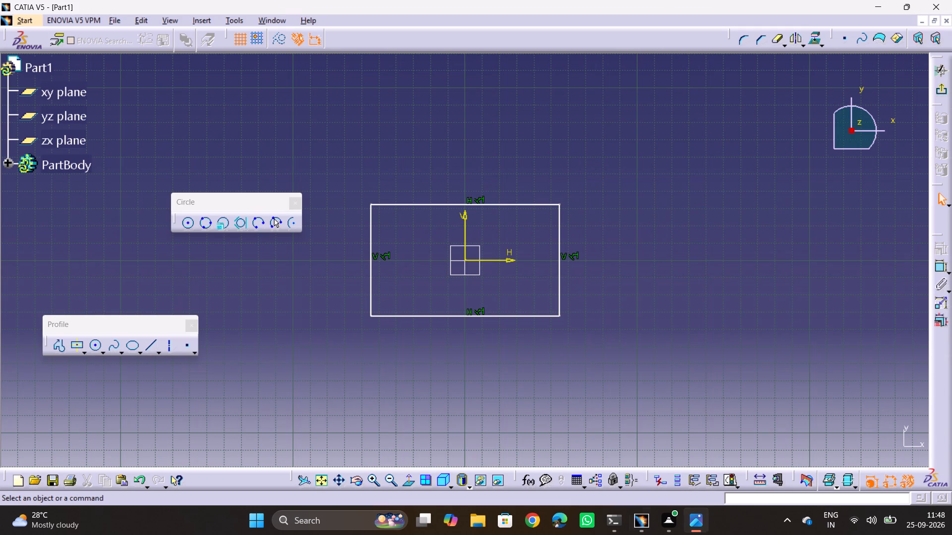
key("alt+Tab")
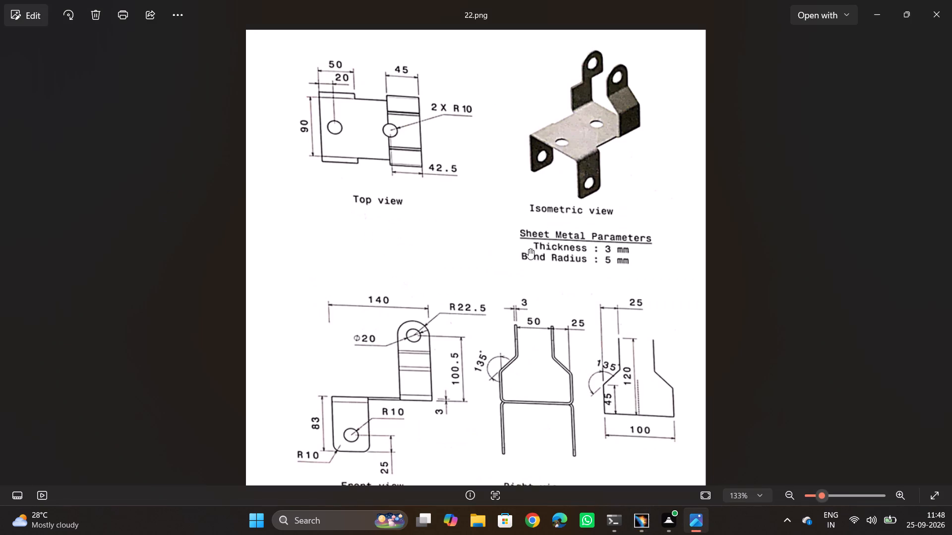
key("alt+Tab")
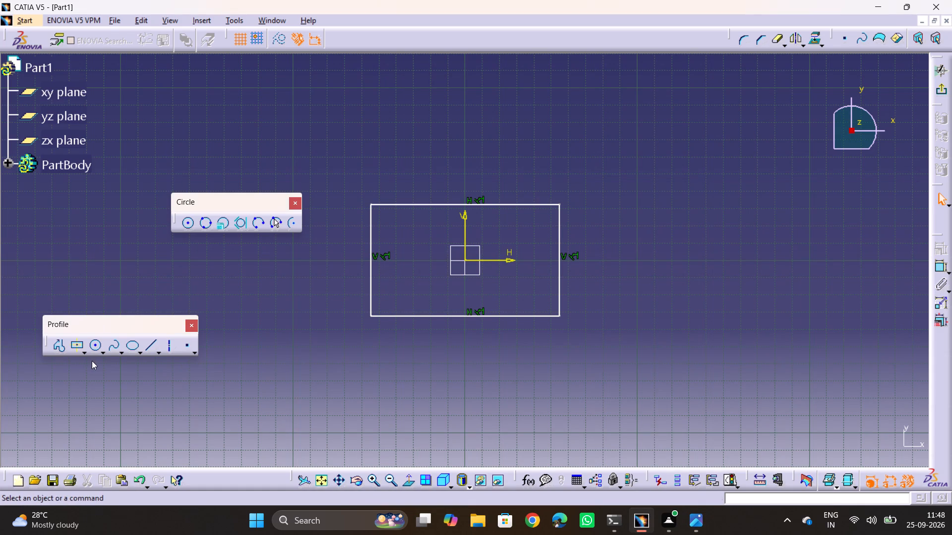
left_click(948, 270)
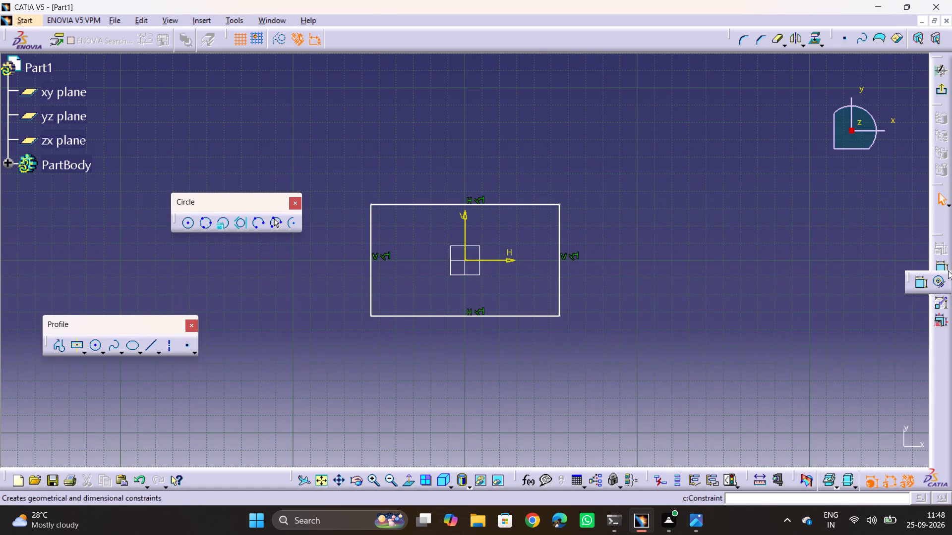
double_click(923, 284)
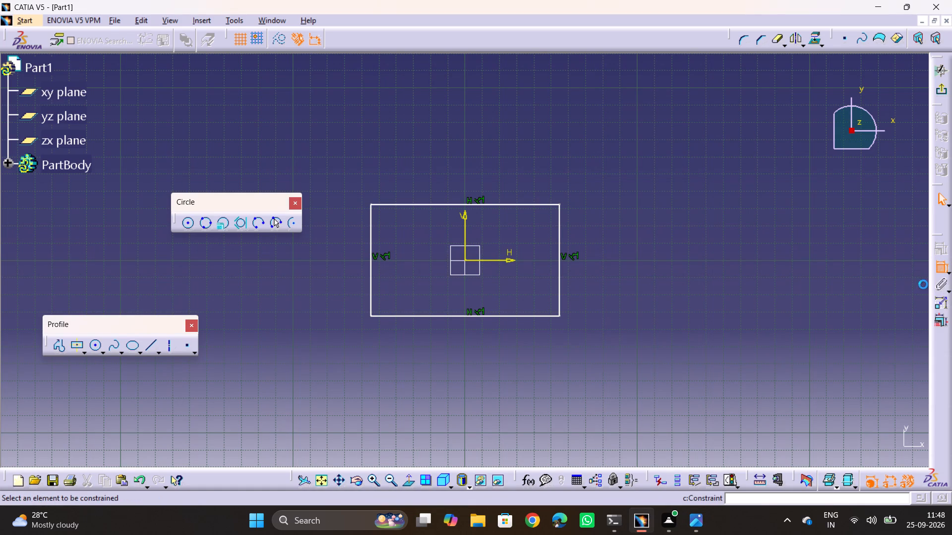
left_click(474, 317)
left_click(462, 327)
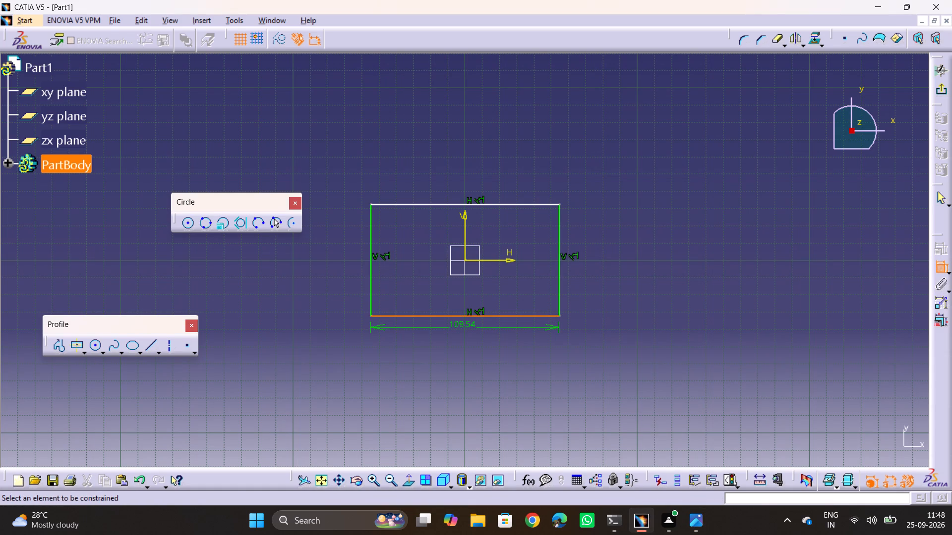
double_click(467, 323)
type("140")
key("Return")
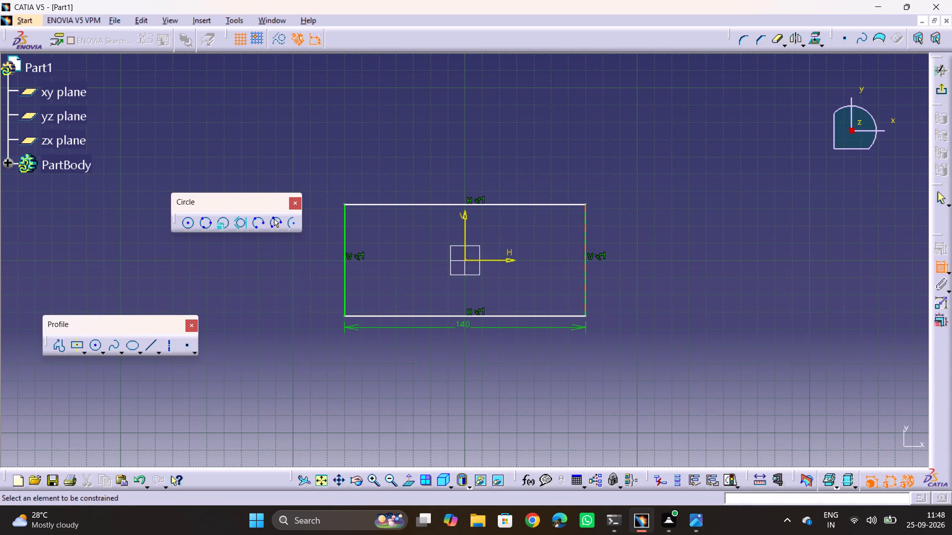
Constrain the rectangle's vertical side to 90 mm.
left_click(588, 286)
left_click(632, 280)
double_click(635, 278)
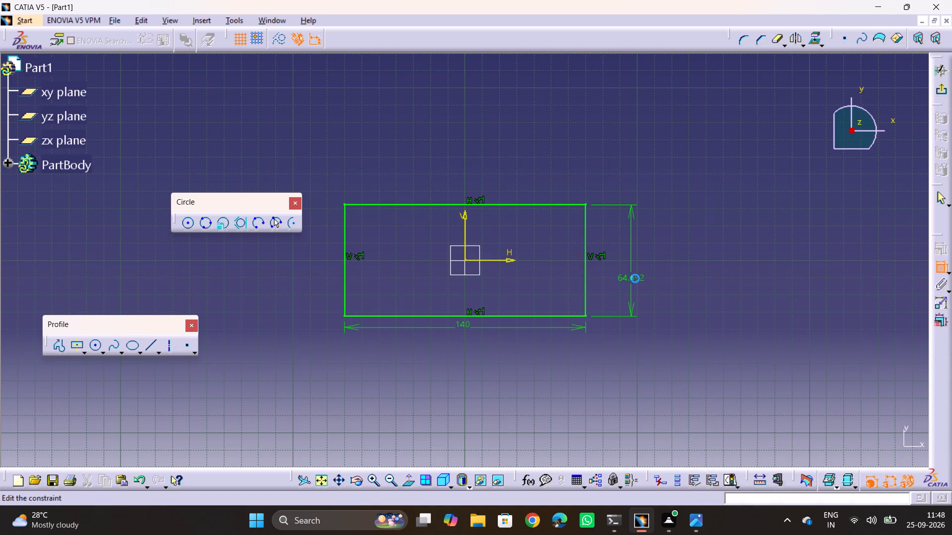
type("90")
key("Return")
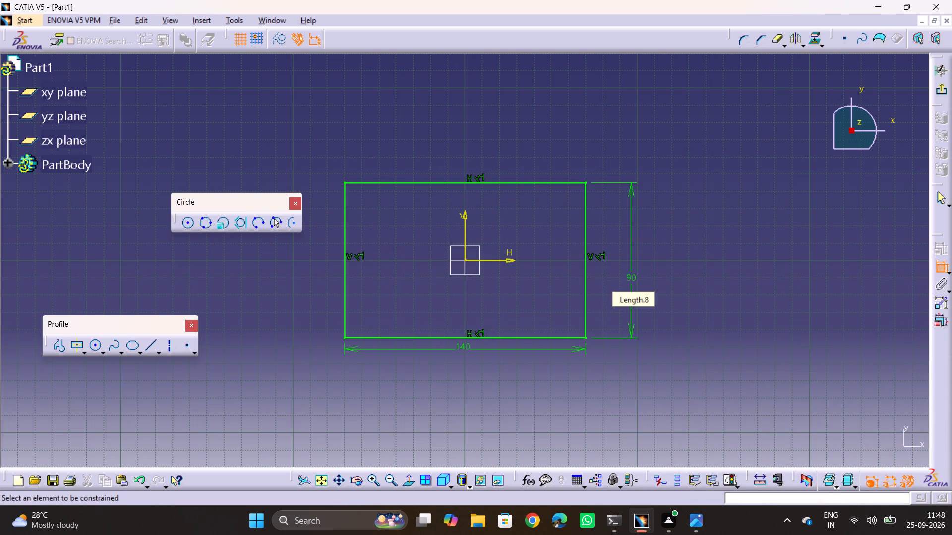
left_click(686, 275)
Check the hole layout in the reference drawing and sketch a circle on the horizontal axis inside the rectangle's left edge.
key("alt+Tab")
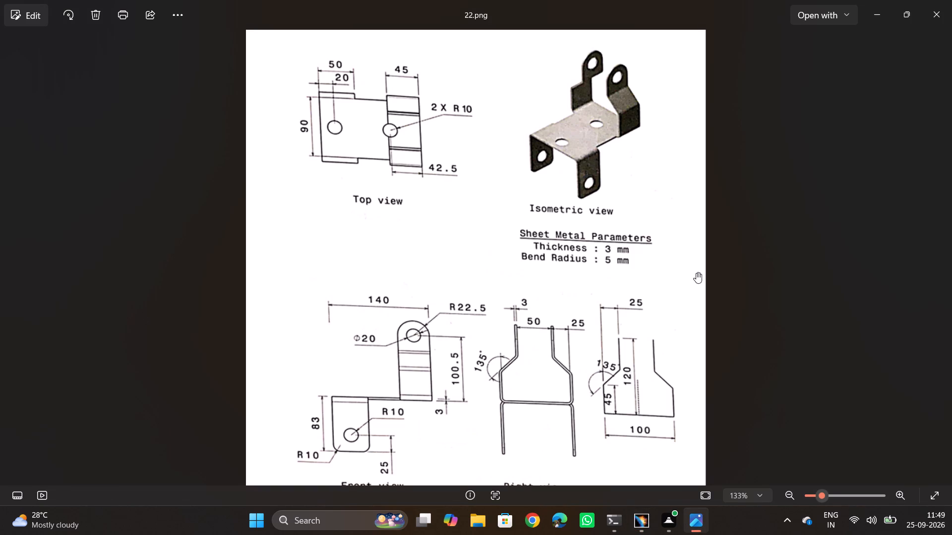
key("alt+Tab")
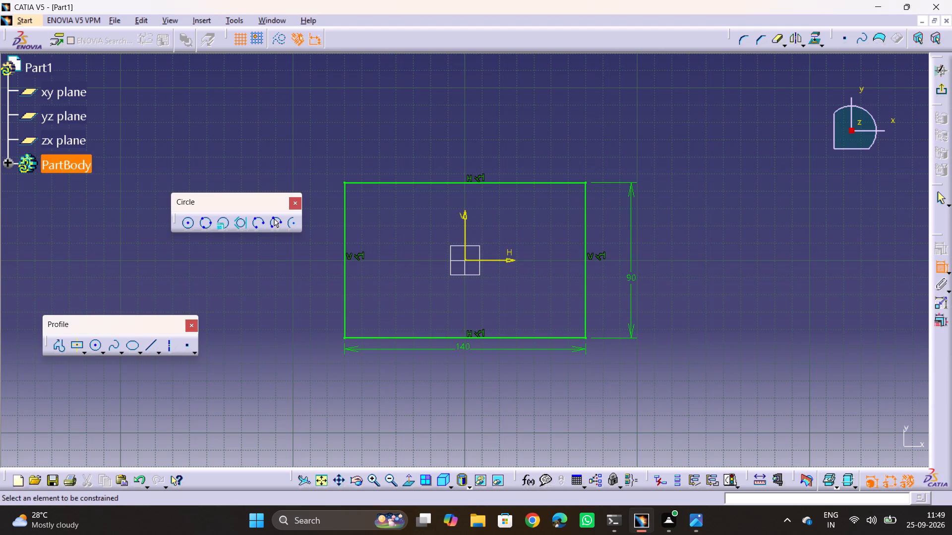
left_click(190, 222)
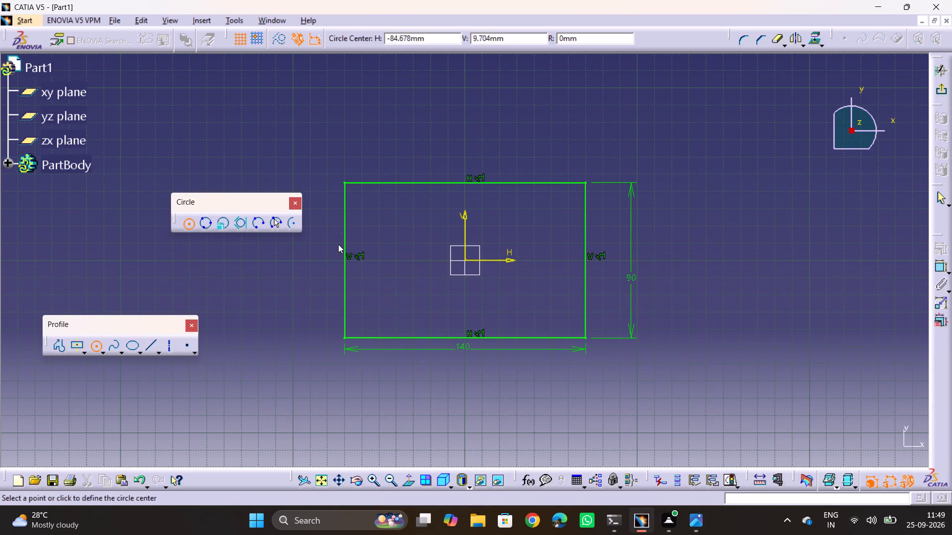
left_click(375, 261)
left_click(380, 248)
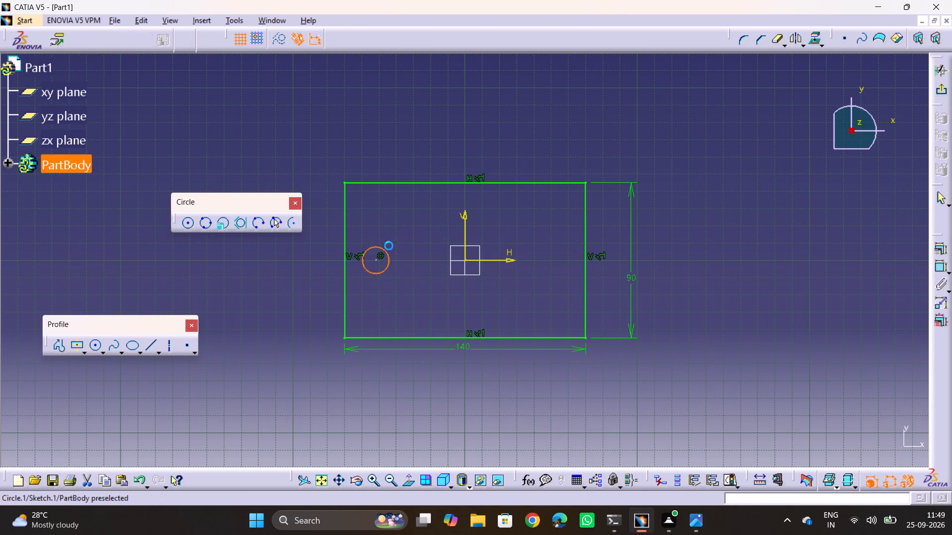
Check the hole size in the reference drawing and constrain the circle's diameter to 20 mm.
key("alt+Tab")
key("alt+Tab")
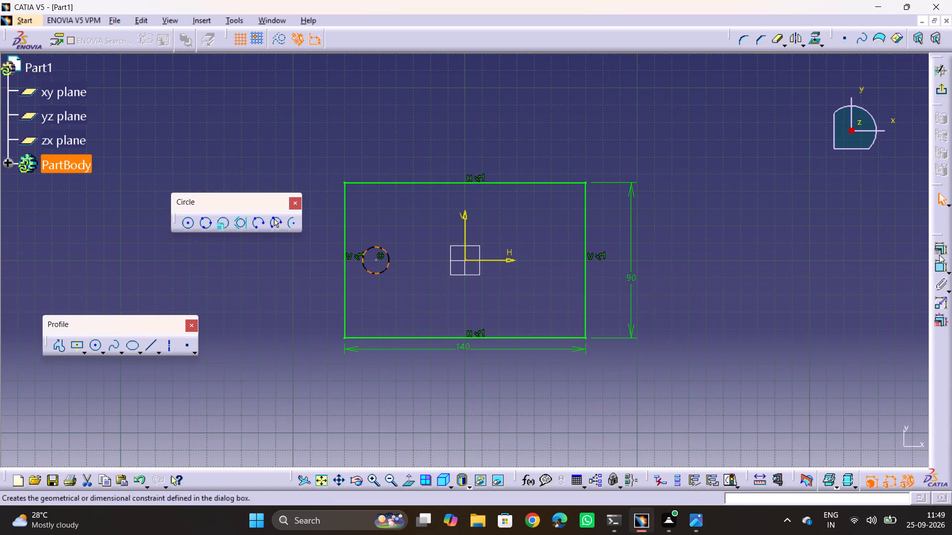
left_click(940, 265)
left_click(301, 279)
double_click(313, 270)
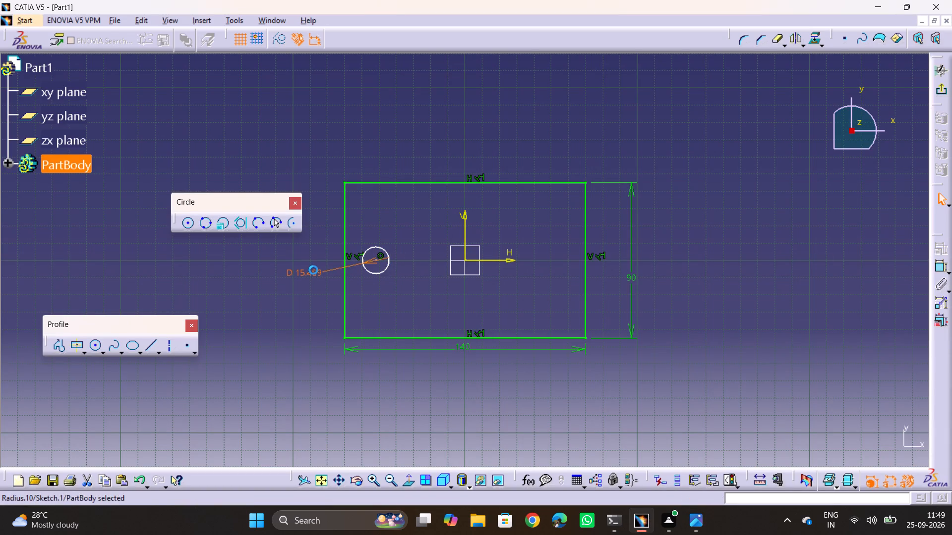
type("20")
key("Return")
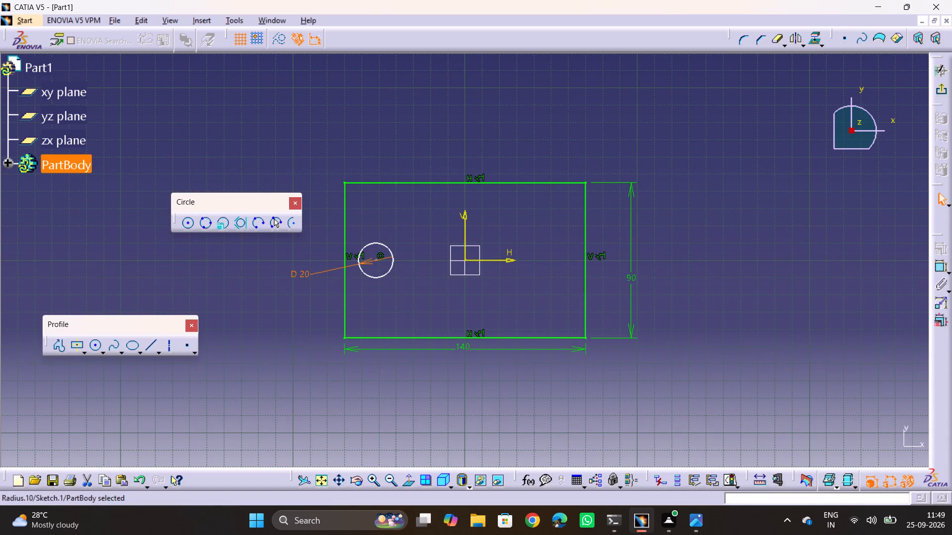
Constrain the circle's center to 20 mm from the rectangle's left edge.
left_click(936, 264)
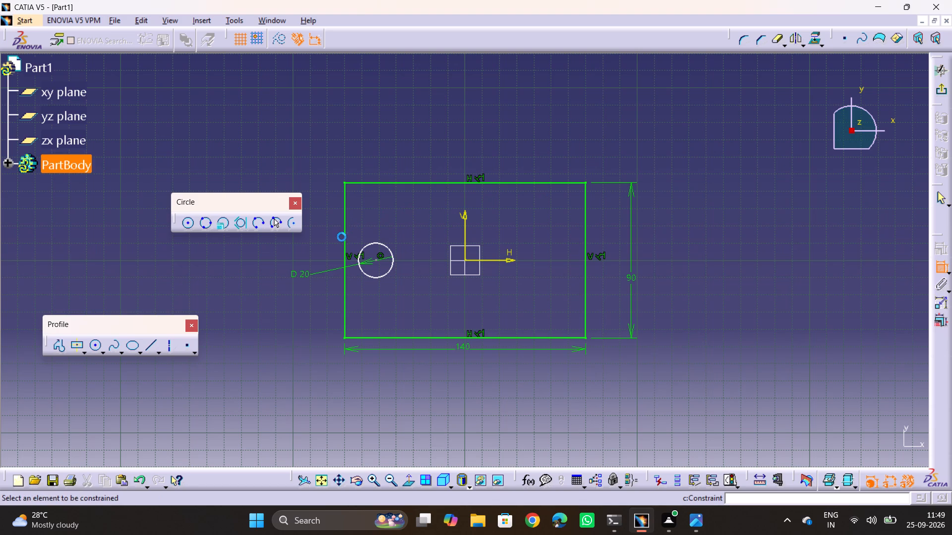
left_click(346, 240)
left_click(376, 261)
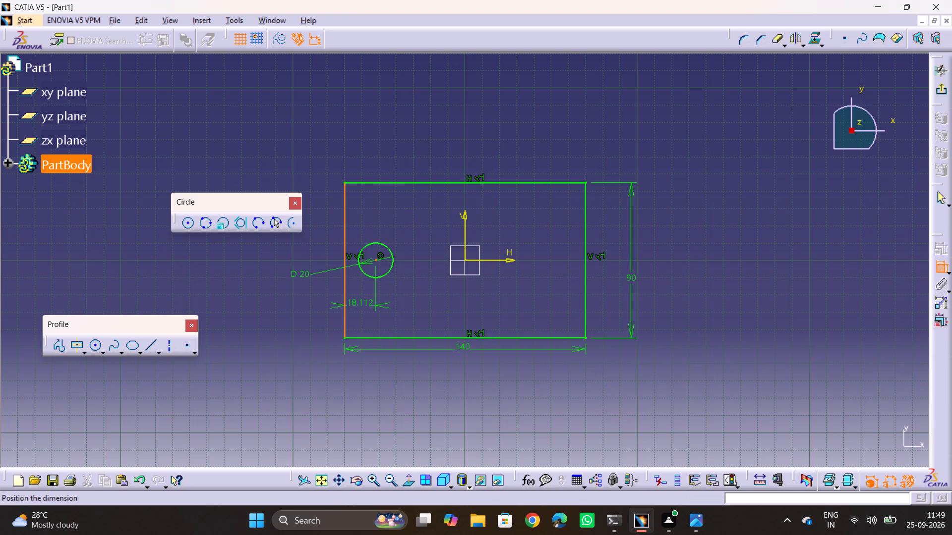
left_click(347, 133)
double_click(355, 137)
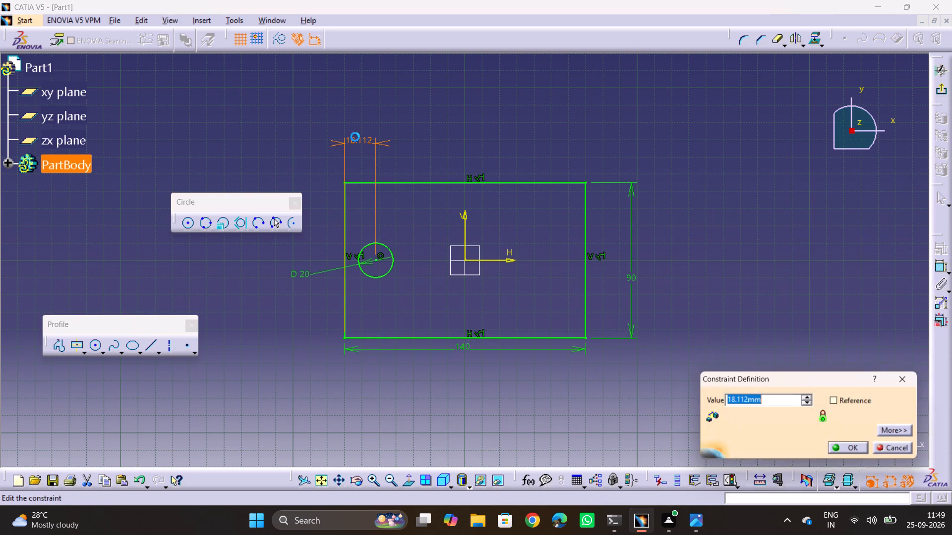
type("20")
key("Return")
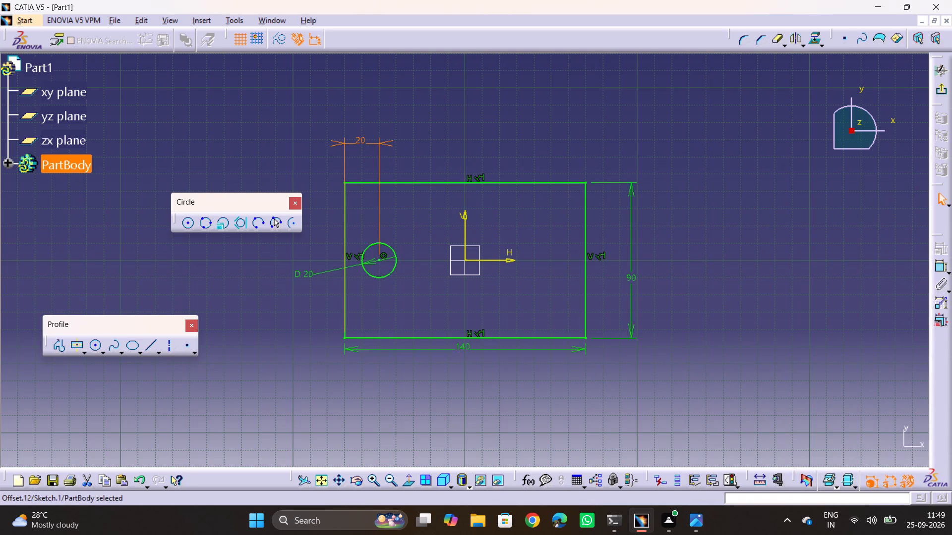
Mirror the circle about the vertical axis and exit the base sketch.
left_click(358, 220)
left_click_drag(356, 214, 411, 307)
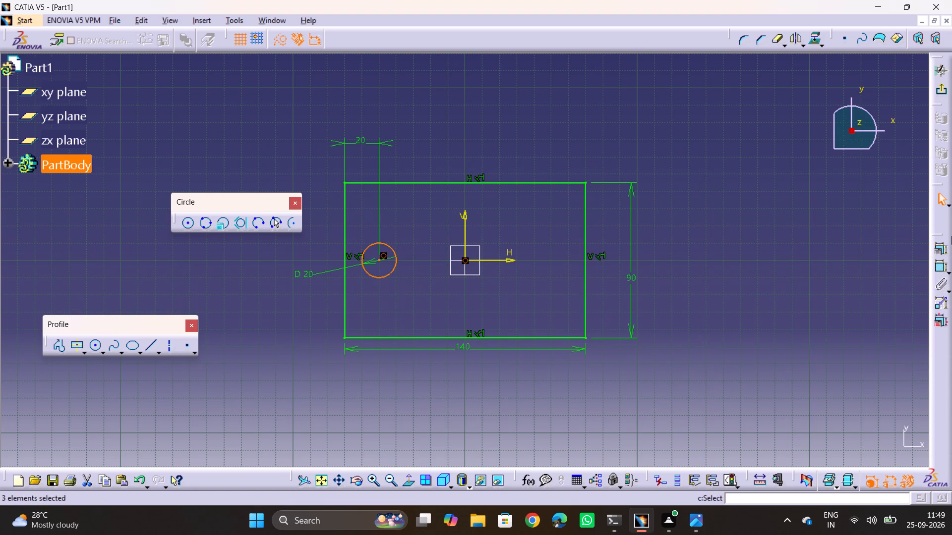
left_click(796, 37)
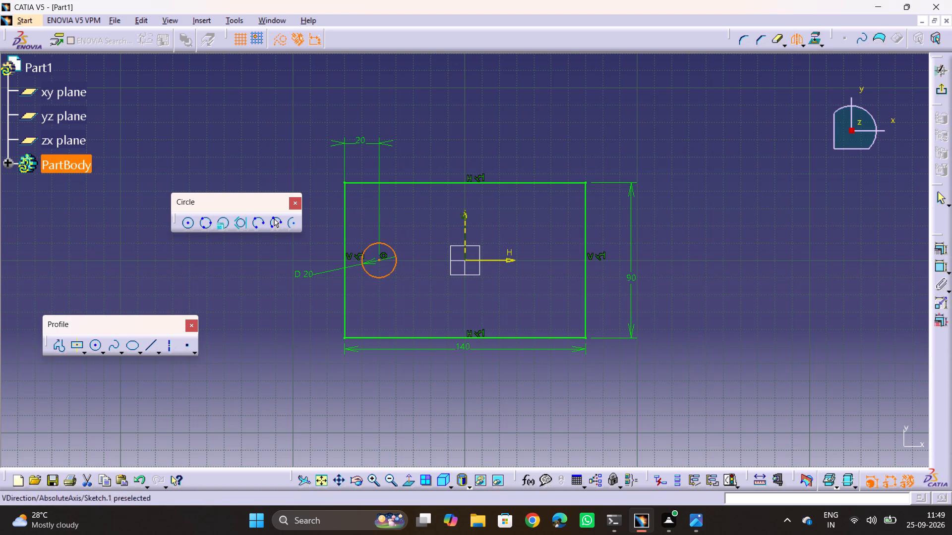
left_click(463, 224)
left_click(570, 135)
left_click(945, 86)
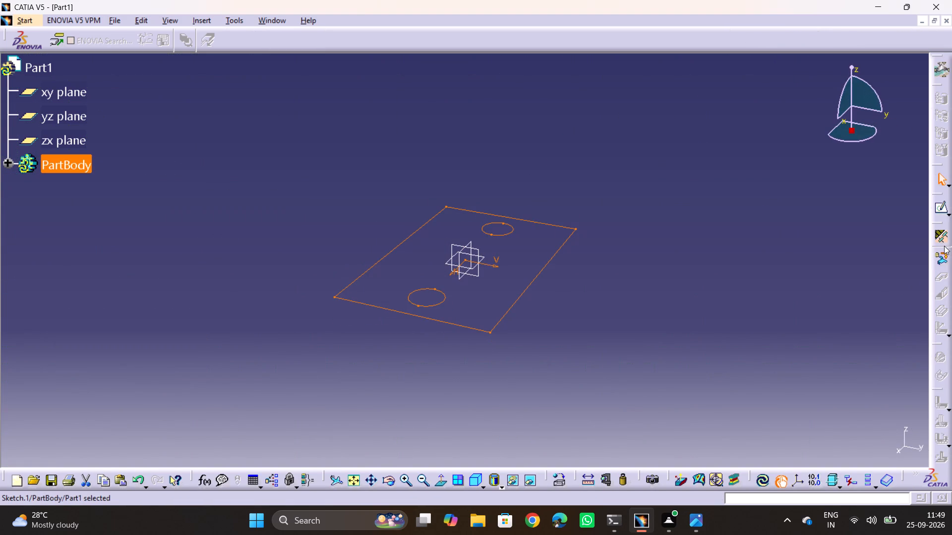
Set the sheet metal parameters from the reference drawing: thickness 3 mm and default bend radius 5 mm.
left_click(947, 241)
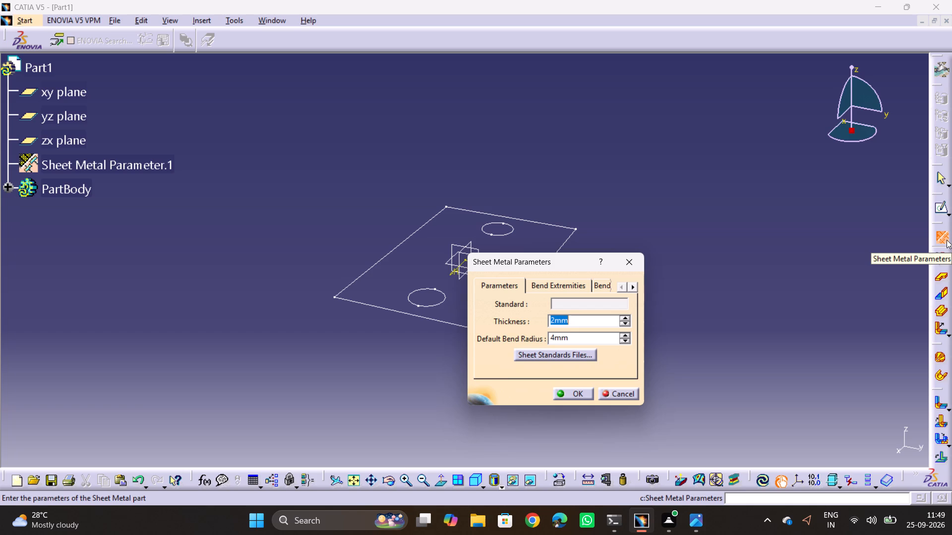
key("alt+Tab")
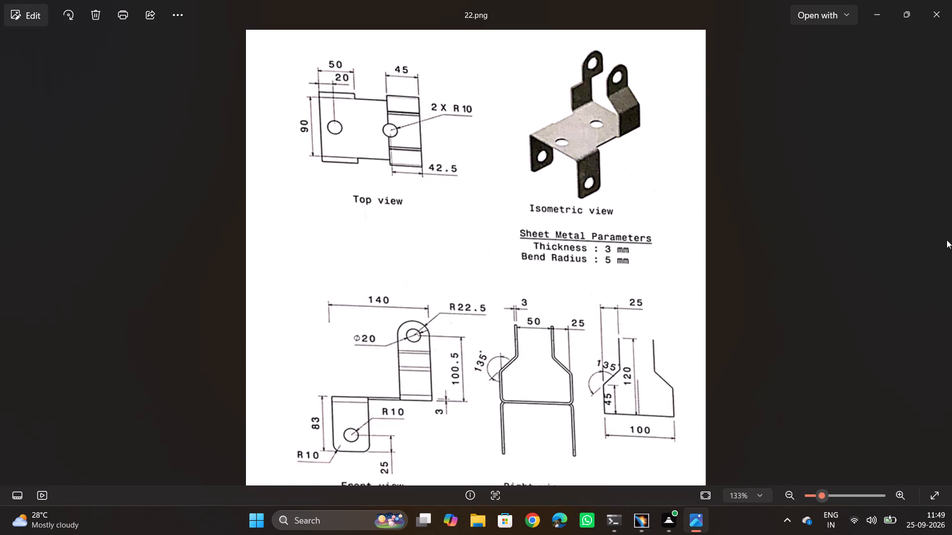
key("alt+Tab")
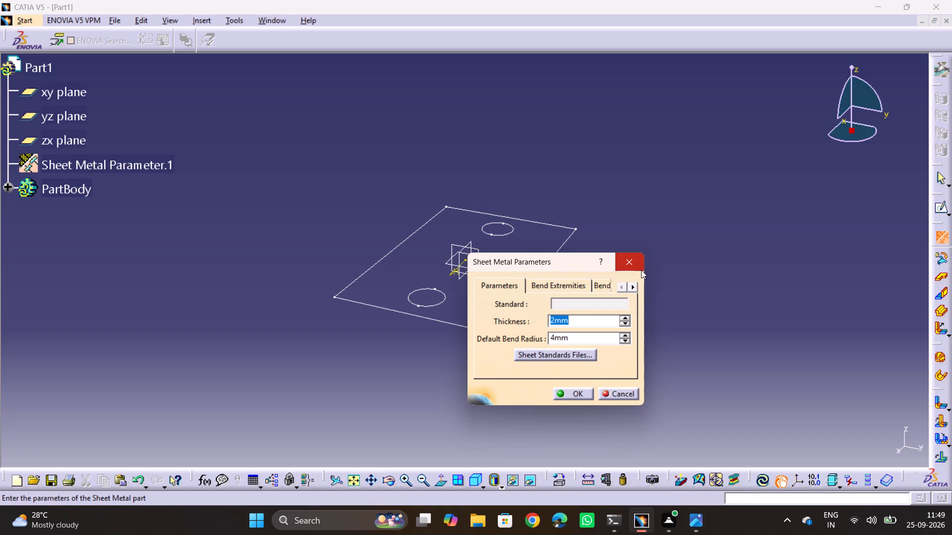
key("3")
double_click(576, 338)
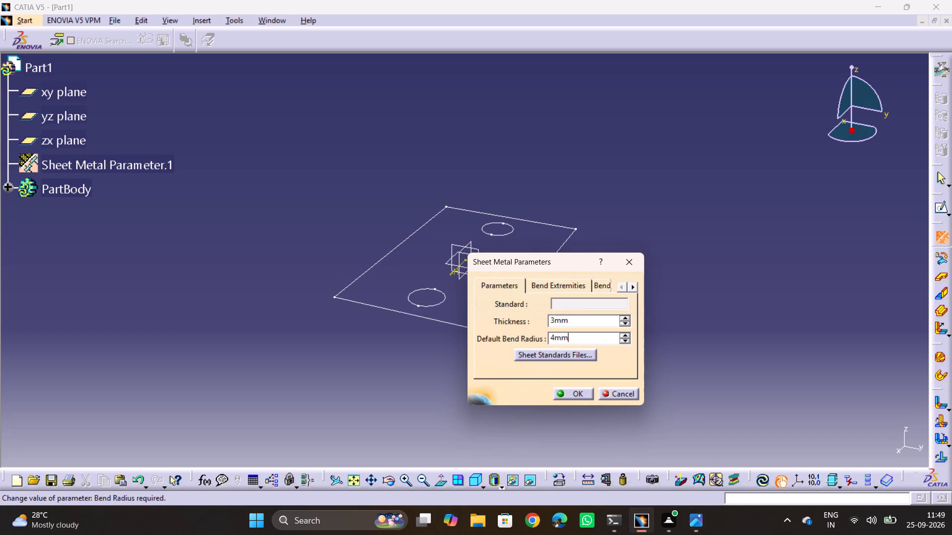
key("BackSpace")
key("BackSpace")
key("BackSpace")
key("BackSpace")
key("BackSpace")
key("BackSpace")
key("BackSpace")
key("BackSpace")
key("5")
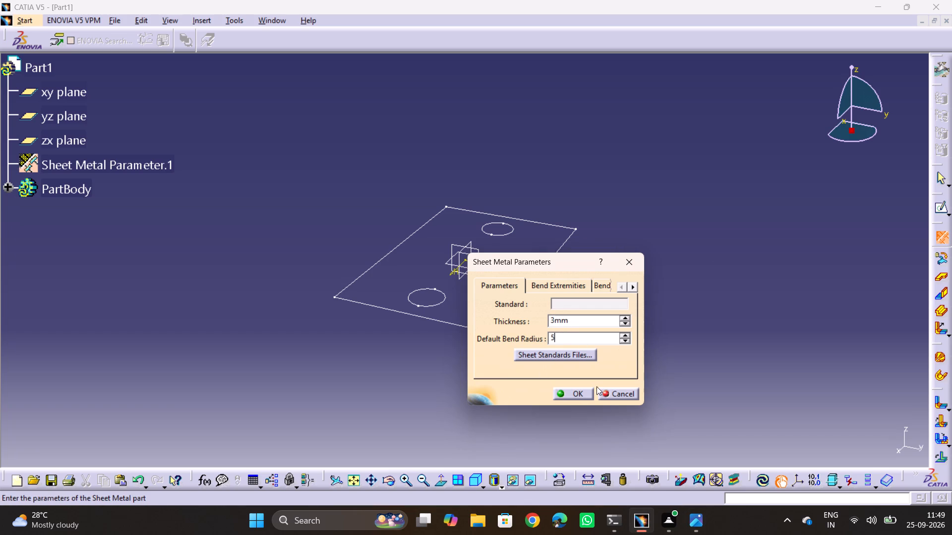
left_click(582, 395)
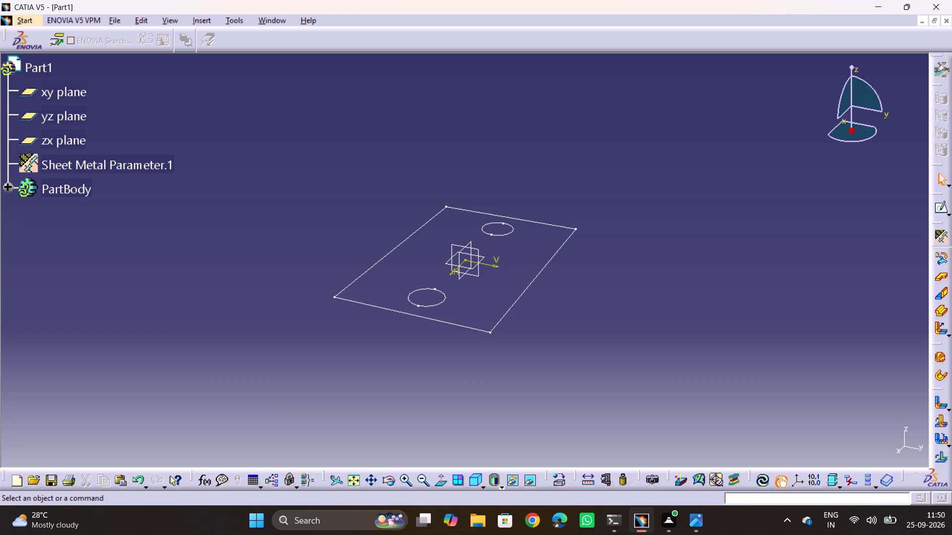
Create the base wall from the rectangle sketch with its two holes, centering the thickness on the sketch plane.
key("alt+Tab")
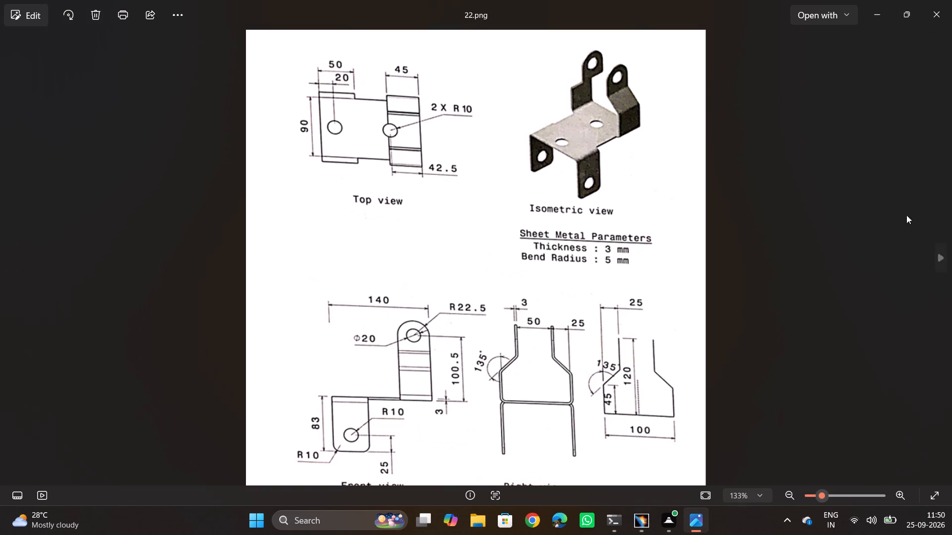
key("alt+Tab")
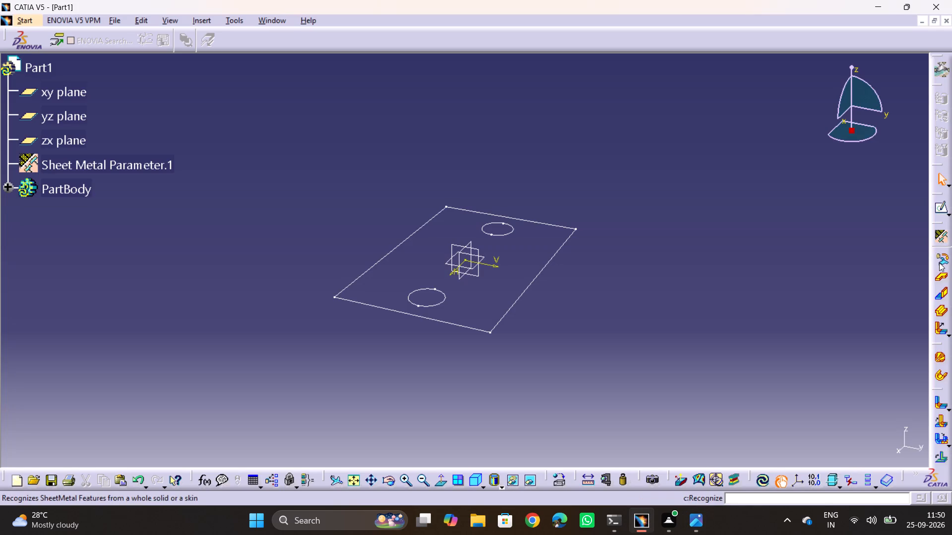
left_click(937, 275)
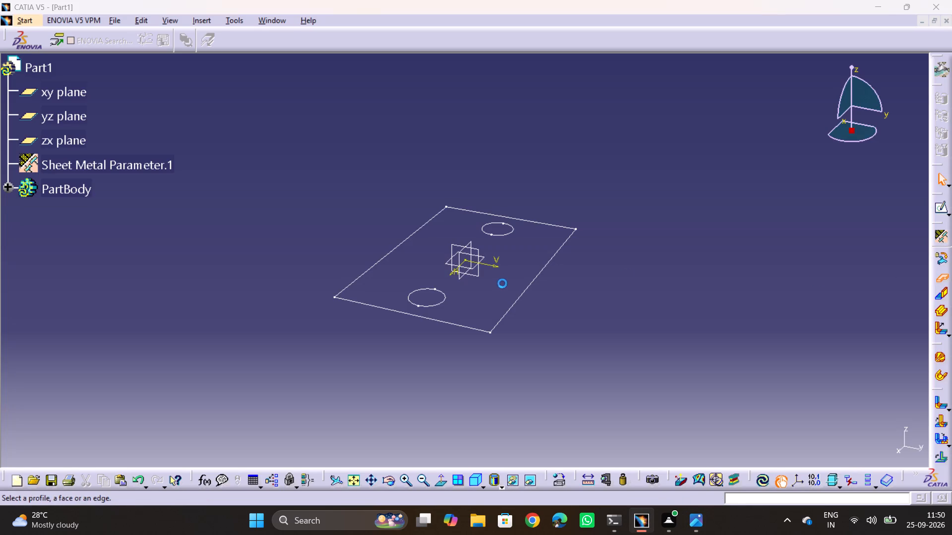
left_click(509, 309)
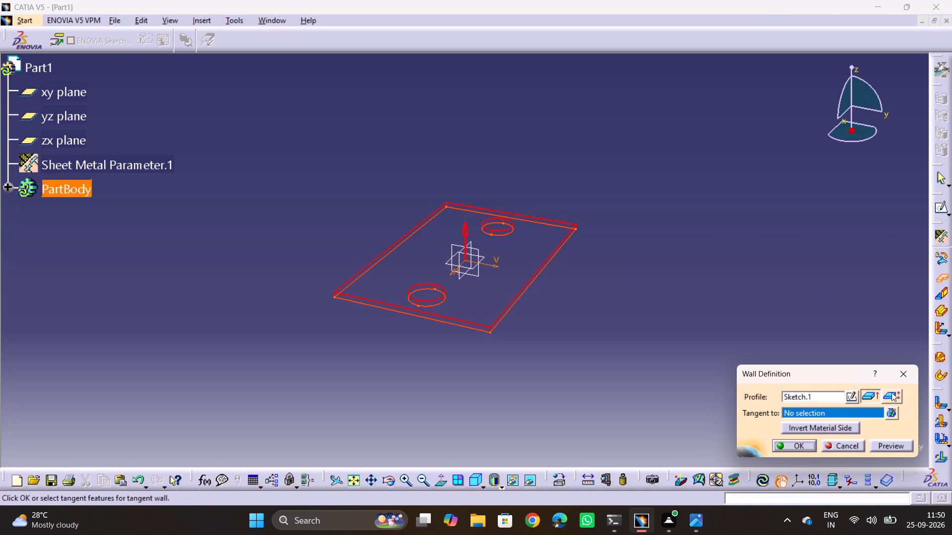
left_click(892, 392)
left_click(797, 443)
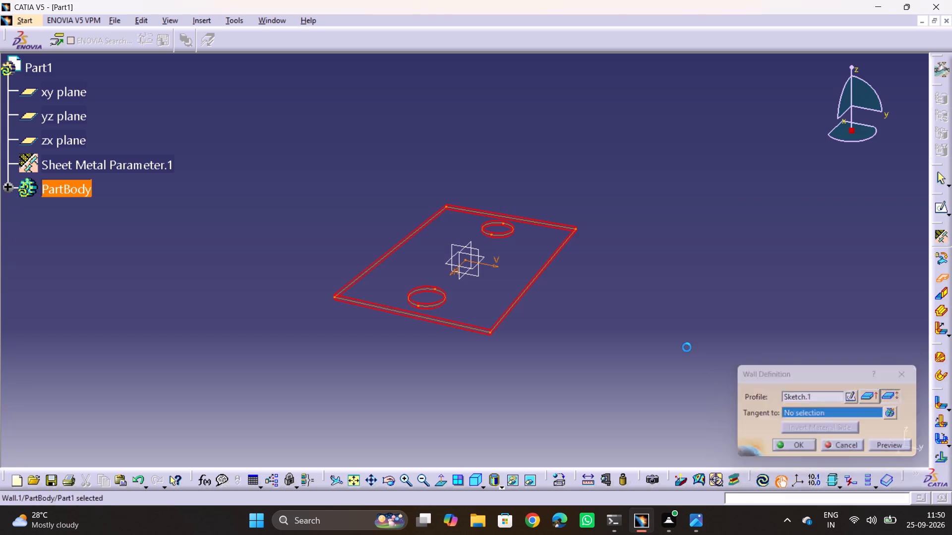
left_click(688, 344)
Check the flange layout in the reference drawing, start an Extrusion and open its profile sketch on the plate's 90 mm end face.
key("alt+Tab")
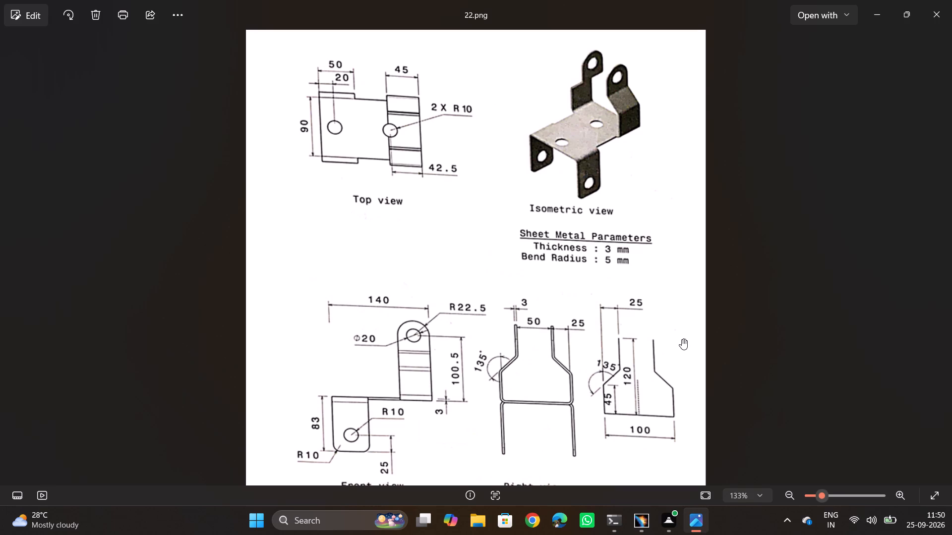
key("alt+Tab")
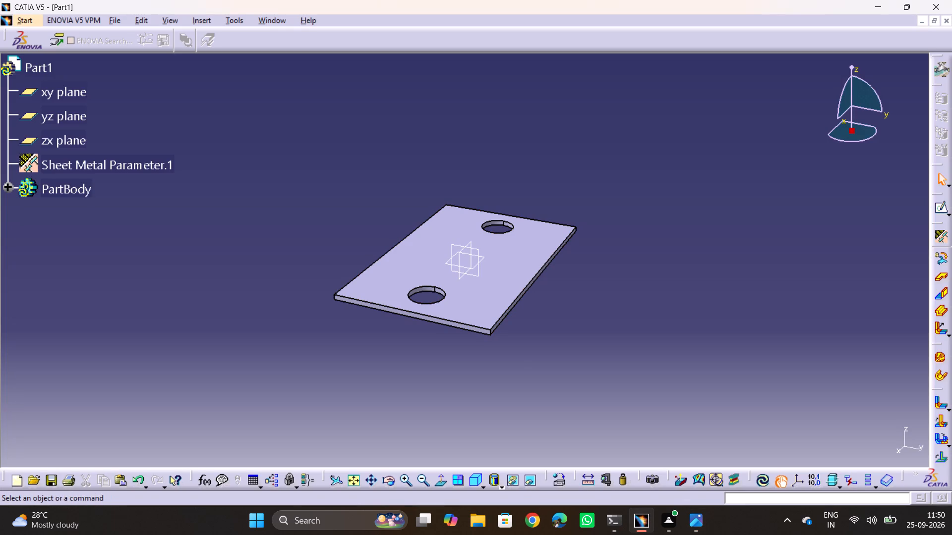
scroll(509, 331, "down", 3)
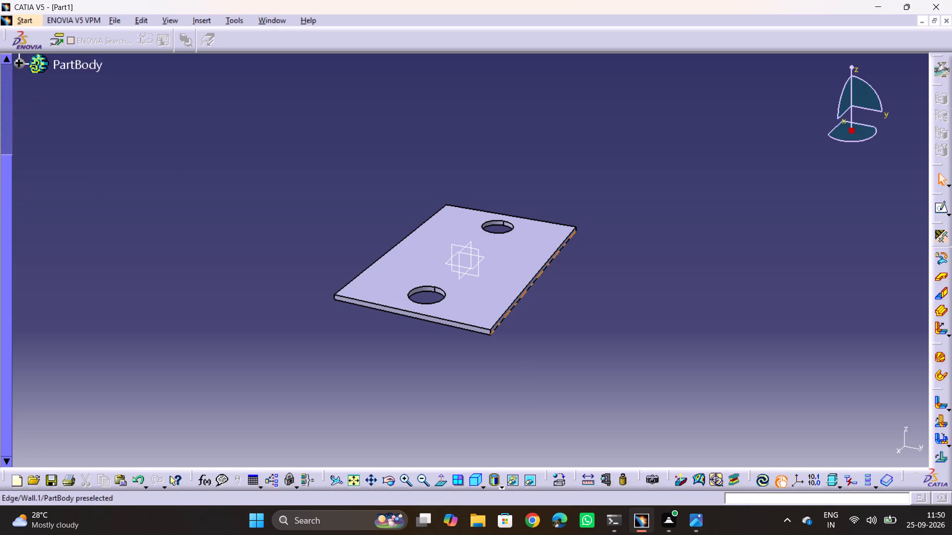
scroll(497, 330, "up", 3)
middle_click_drag(533, 319, 569, 257, "ctrl")
middle_click_drag(516, 357, 496, 222)
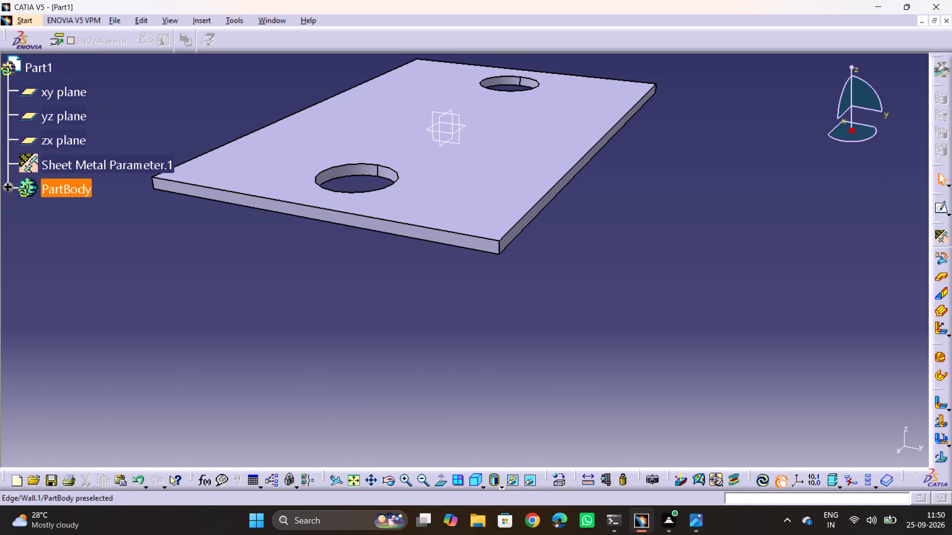
middle_click_drag(520, 239, 511, 238)
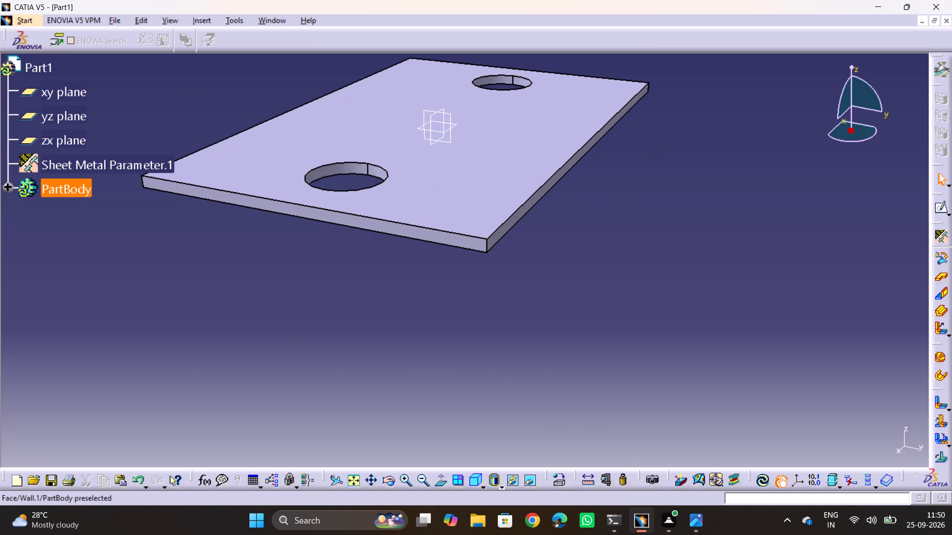
left_click(940, 308)
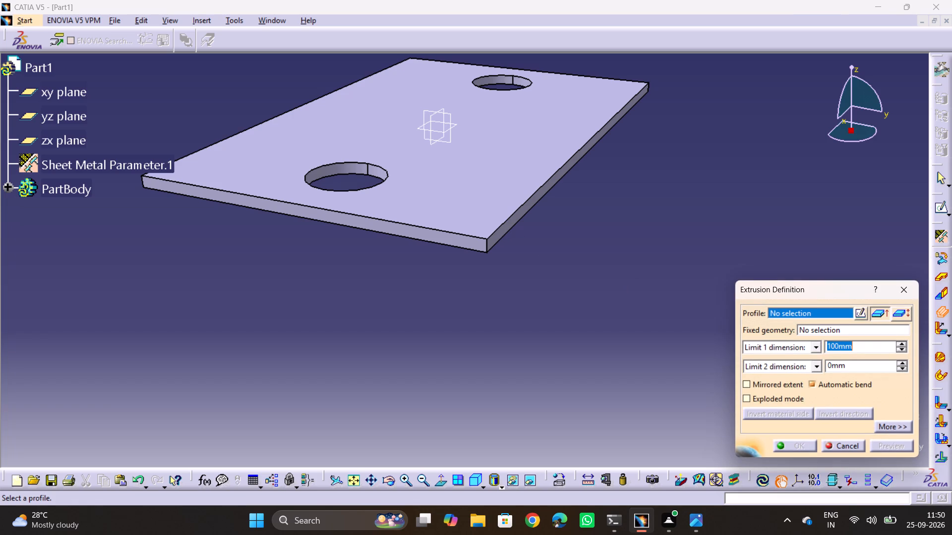
left_click(862, 316)
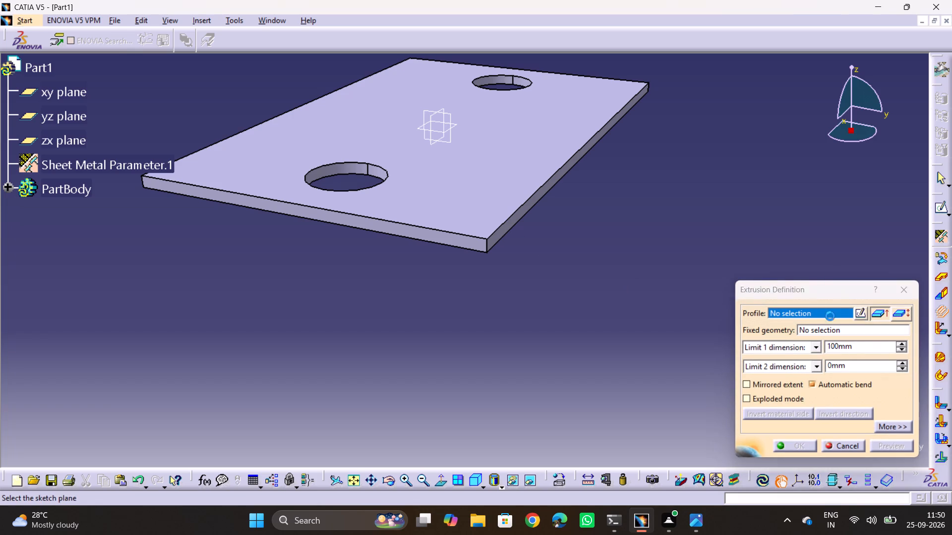
left_click(477, 244)
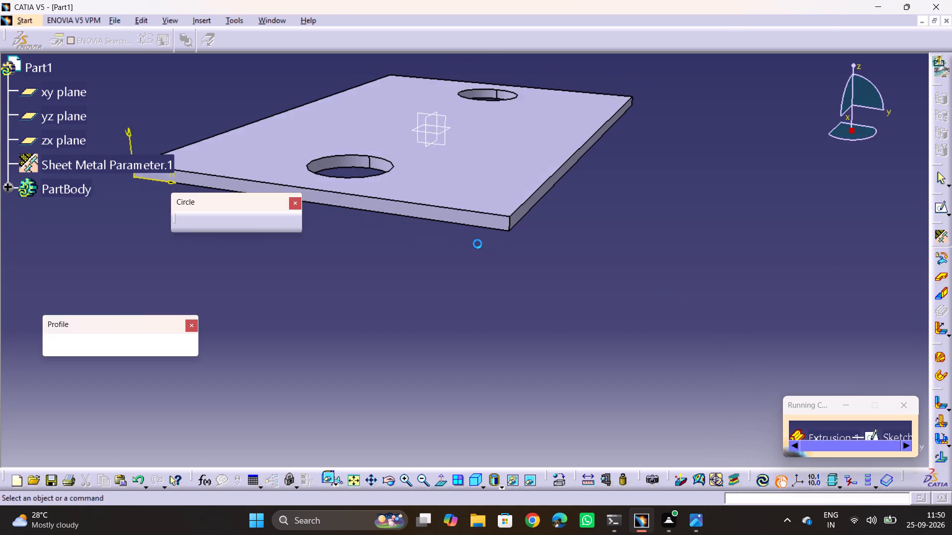
Sketch a vertical line below the plate, slightly outside its right end in the sketch view.
middle_click_drag(477, 268, 419, 391)
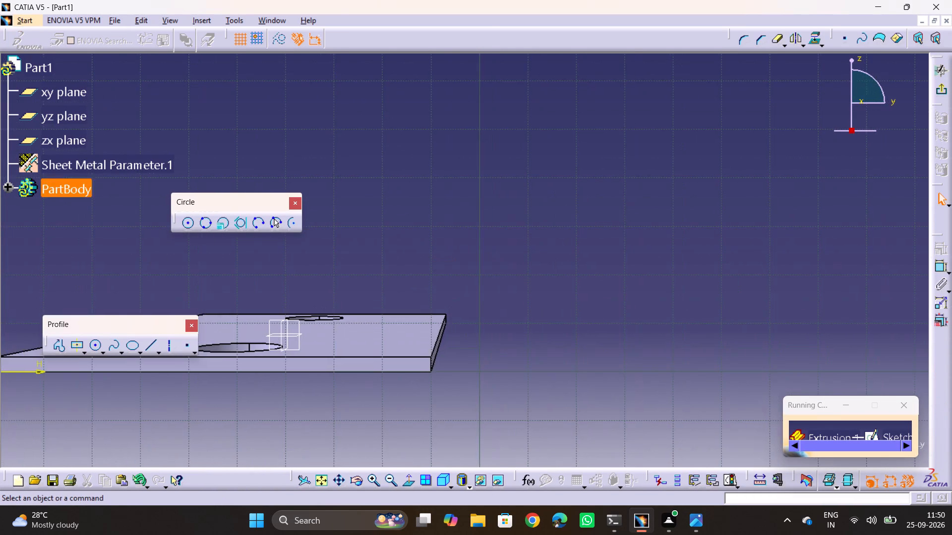
middle_click_drag(503, 301, 607, 178)
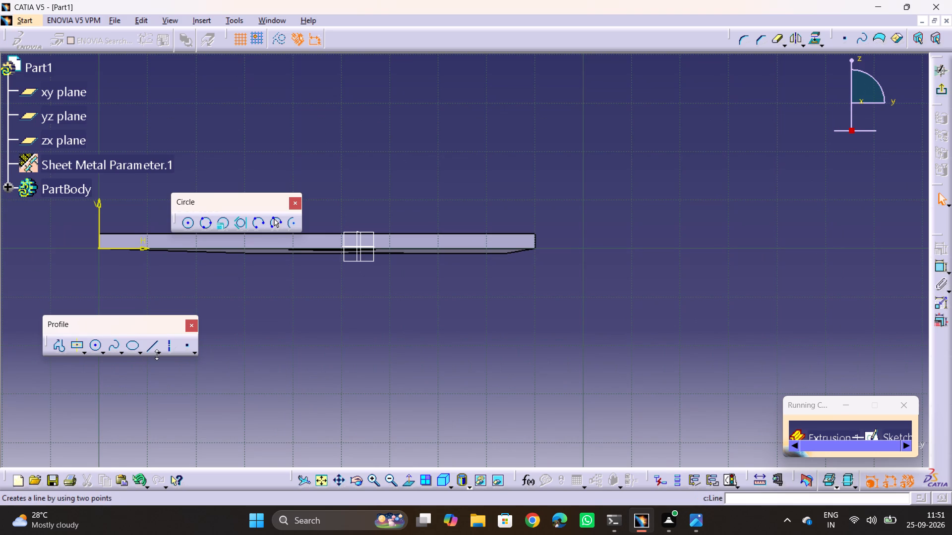
left_click(150, 344)
left_click(549, 266)
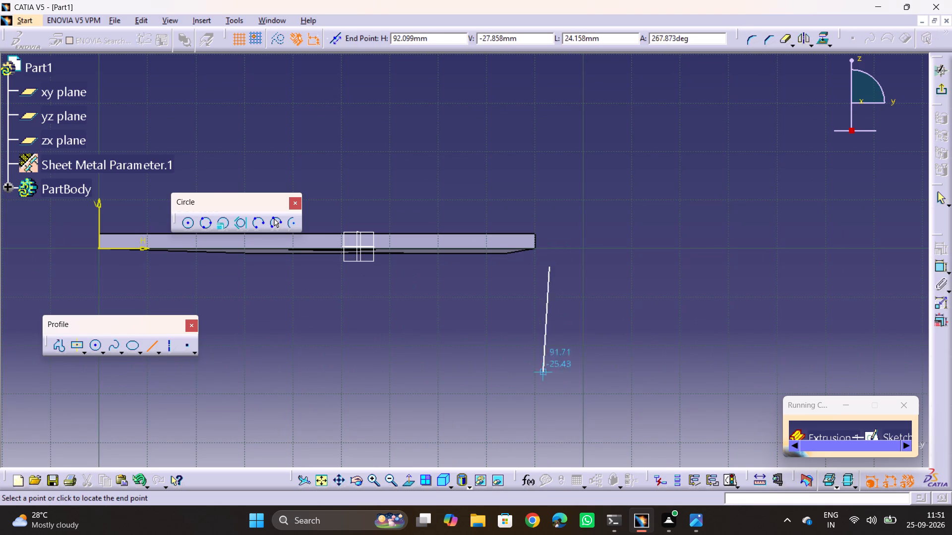
left_click(550, 417)
left_click(613, 276)
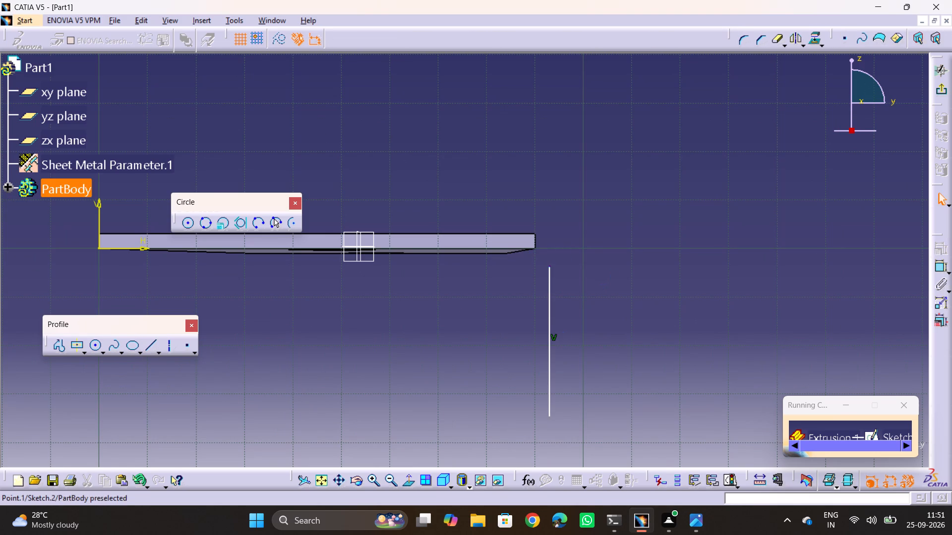
Make the vertical line's upper endpoint coincident with the plate's lower corner nearest to it.
left_click(548, 265)
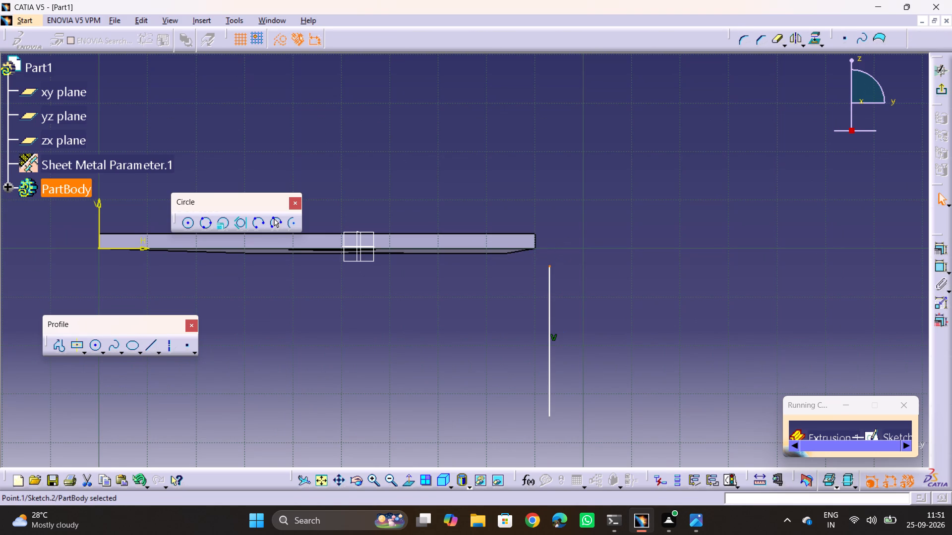
left_click(535, 248, "ctrl")
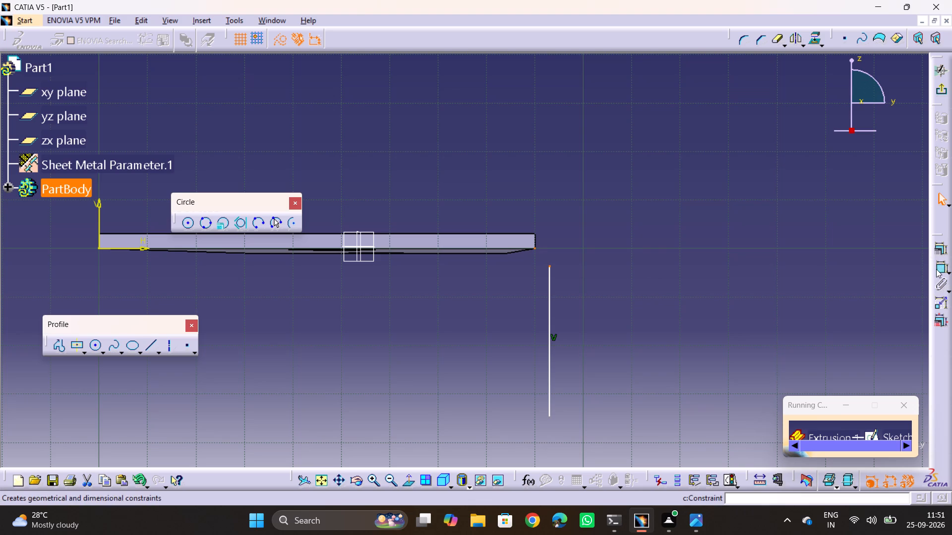
left_click(944, 254)
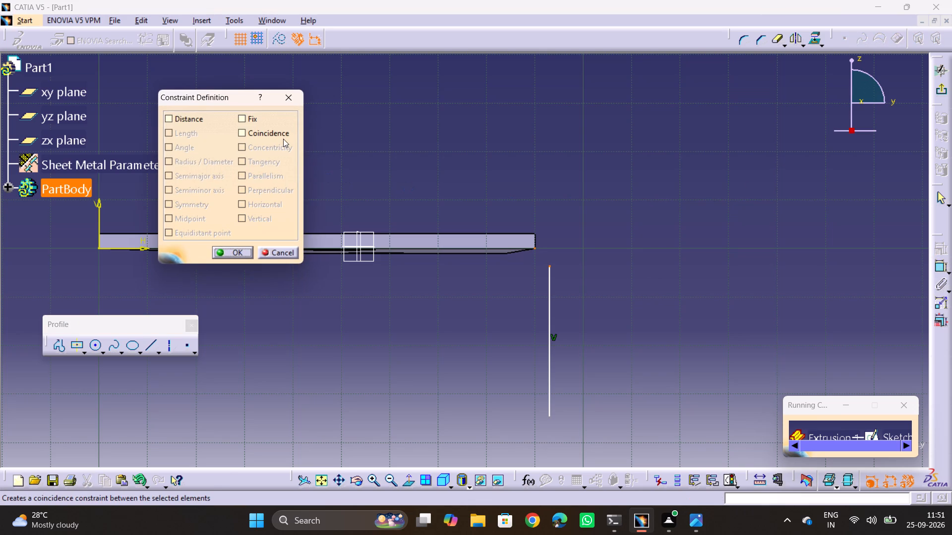
left_click(283, 139)
left_click(232, 246)
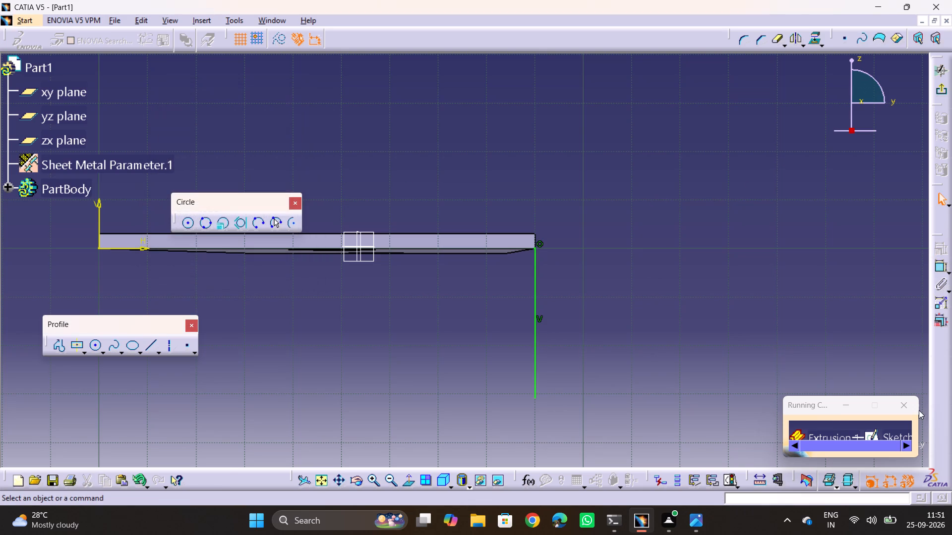
Check the flange height in the reference drawing, dimension the vertical line's length as 78 mm and exit the sketch.
left_click(941, 269)
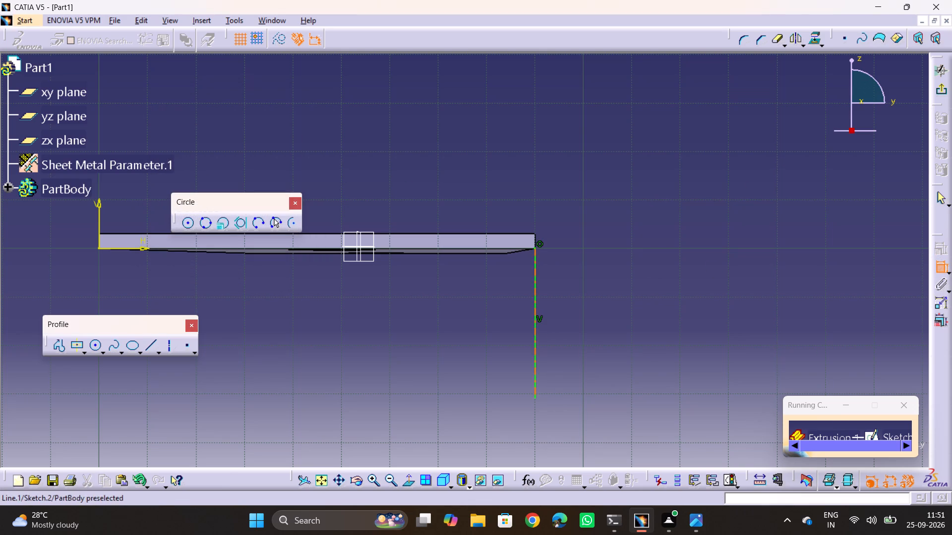
left_click(536, 324)
left_click(476, 345)
key("alt+Tab")
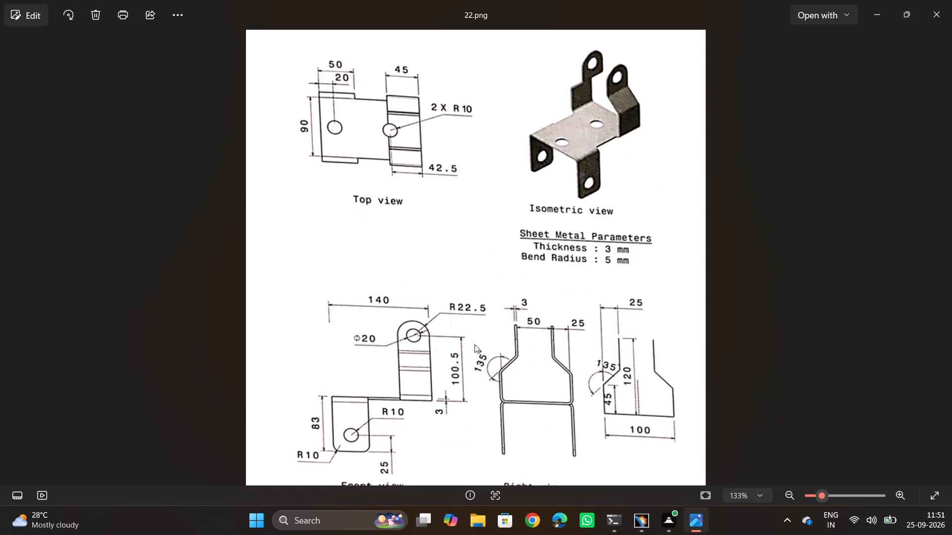
key("alt+Tab")
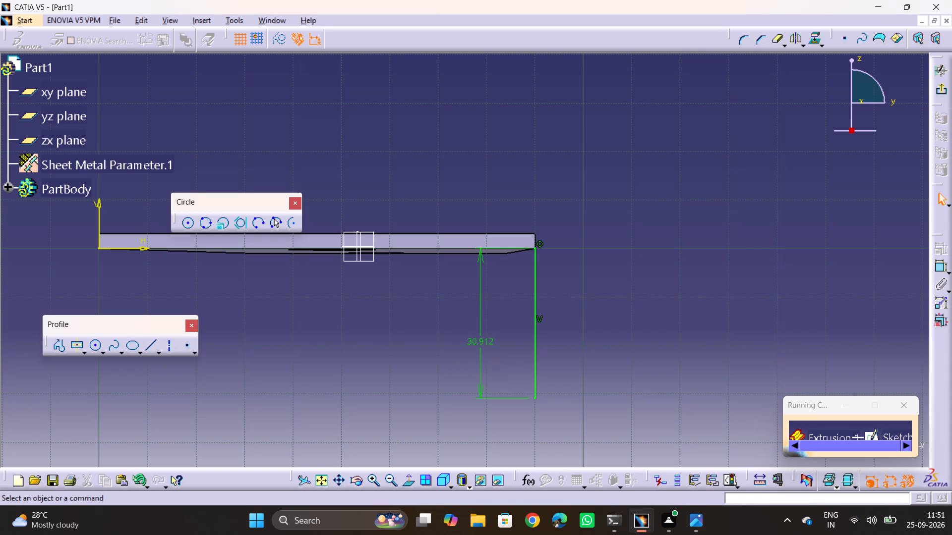
double_click(480, 339)
type("78")
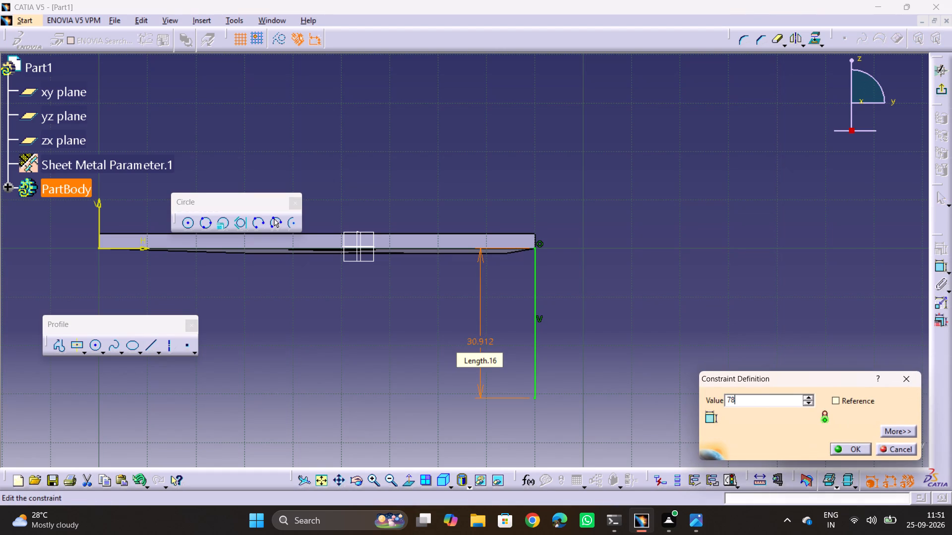
key("Return")
left_click(791, 439)
middle_click_drag(633, 310, 640, 318, "ctrl")
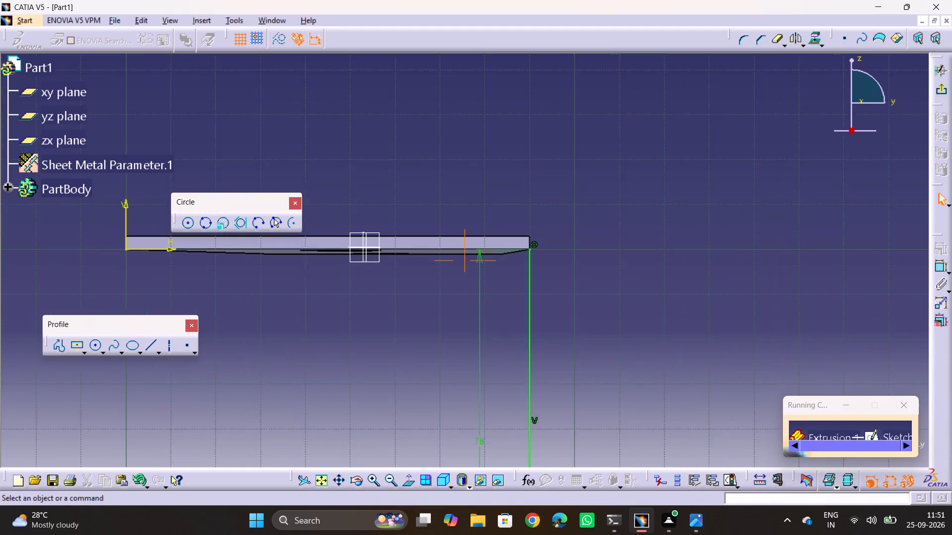
middle_click_drag(640, 318, 640, 324, "ctrl")
middle_click_drag(563, 332, 336, 285)
left_click_drag(563, 332, 335, 285)
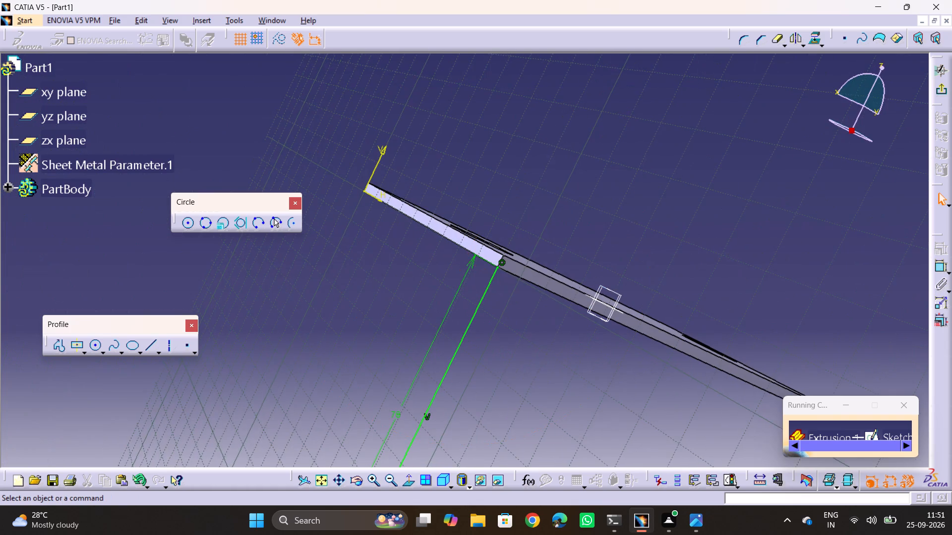
left_click(943, 87)
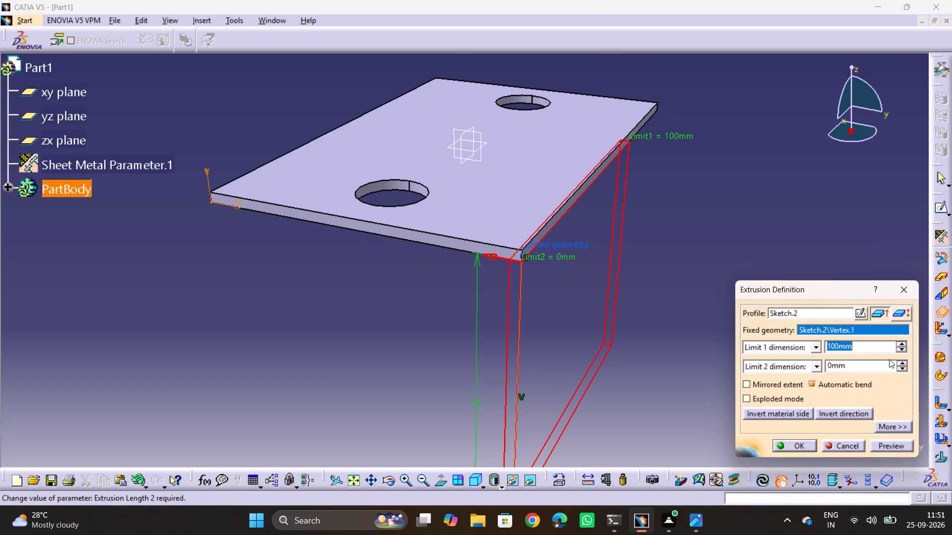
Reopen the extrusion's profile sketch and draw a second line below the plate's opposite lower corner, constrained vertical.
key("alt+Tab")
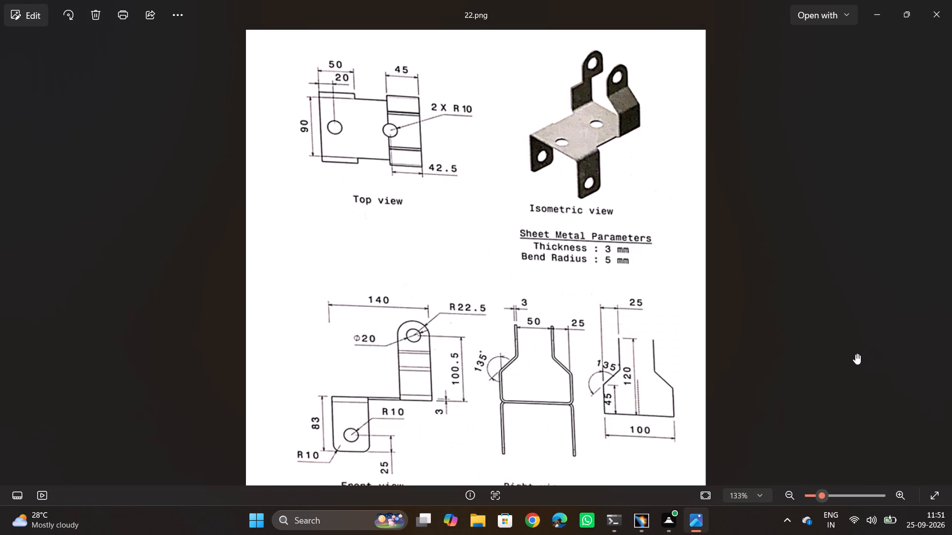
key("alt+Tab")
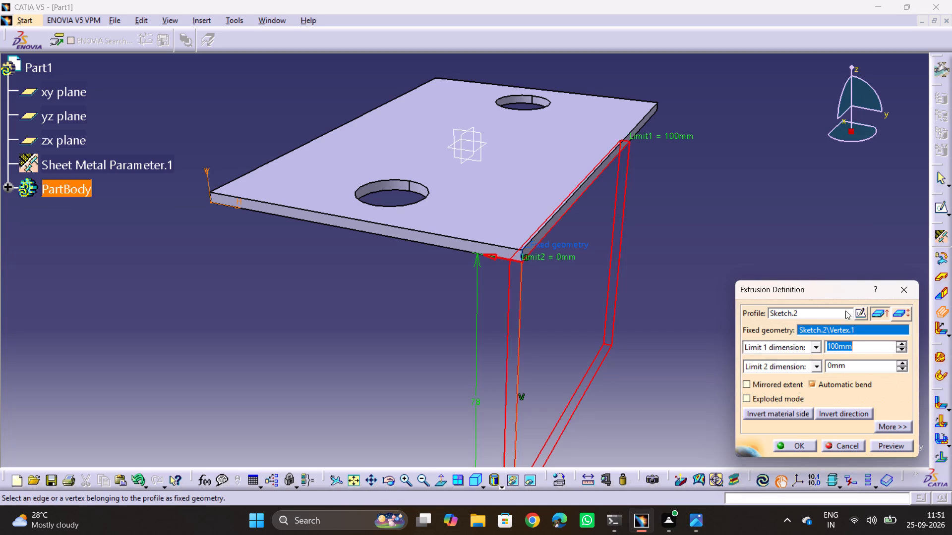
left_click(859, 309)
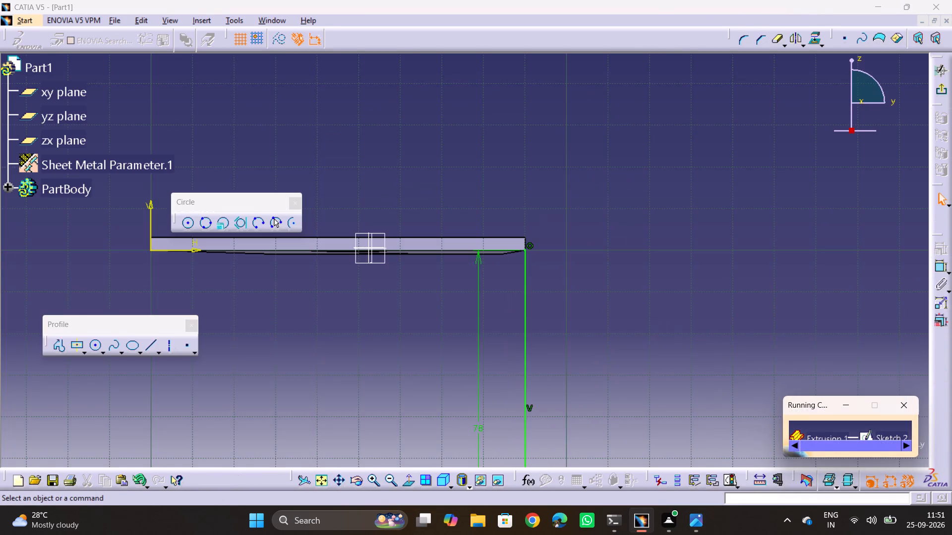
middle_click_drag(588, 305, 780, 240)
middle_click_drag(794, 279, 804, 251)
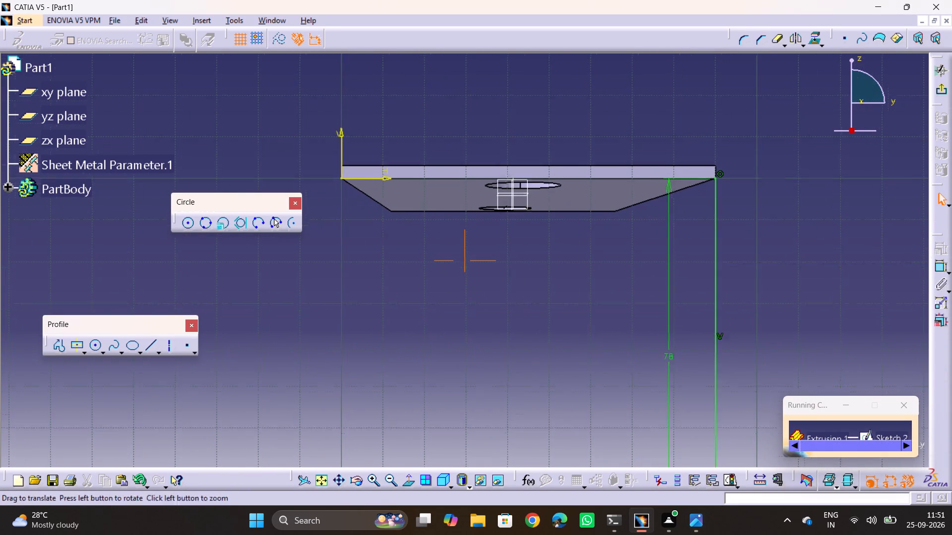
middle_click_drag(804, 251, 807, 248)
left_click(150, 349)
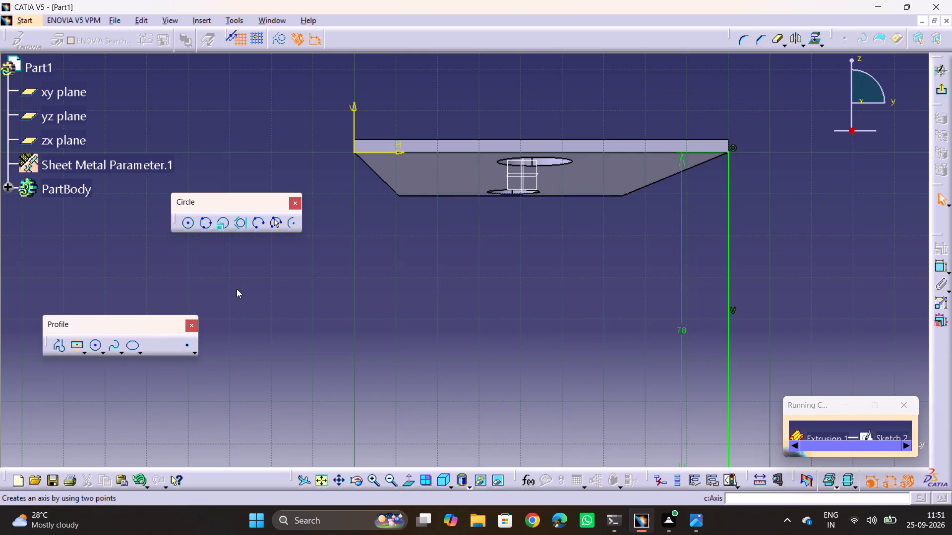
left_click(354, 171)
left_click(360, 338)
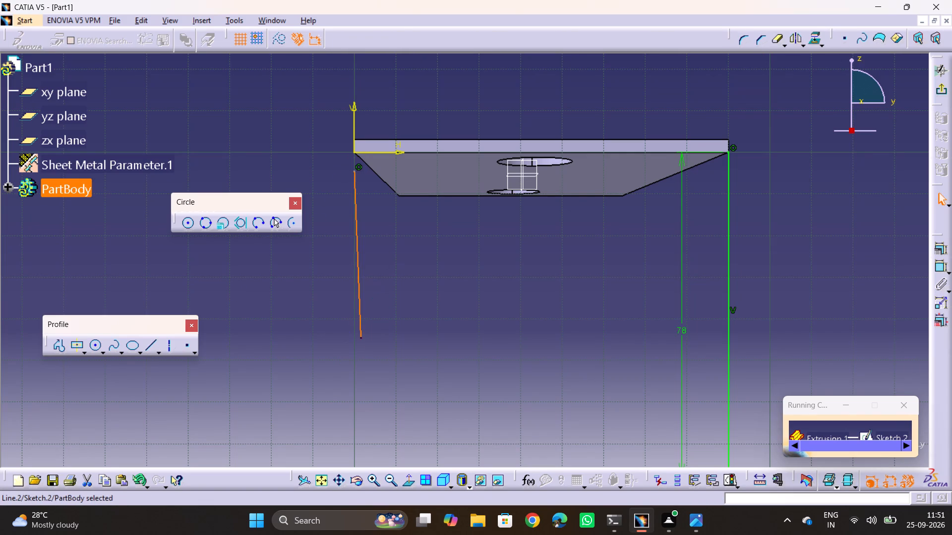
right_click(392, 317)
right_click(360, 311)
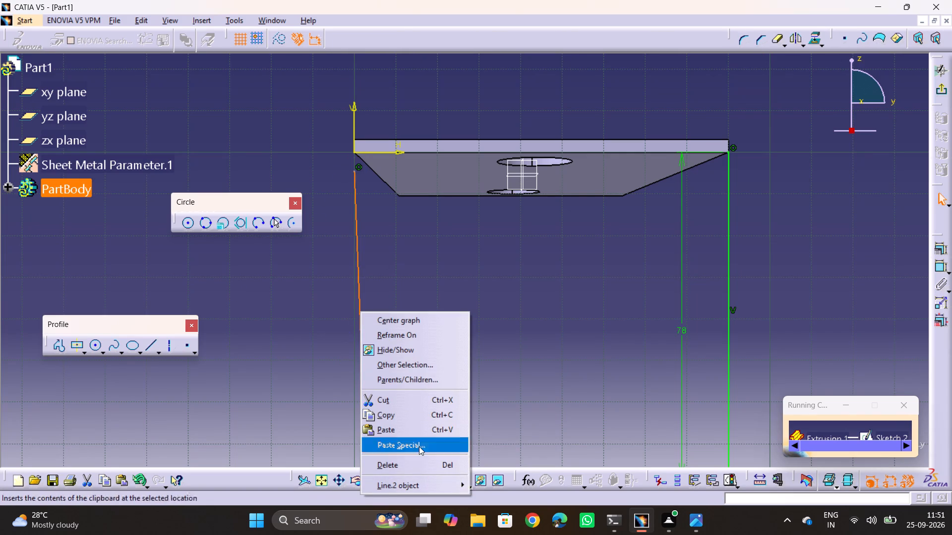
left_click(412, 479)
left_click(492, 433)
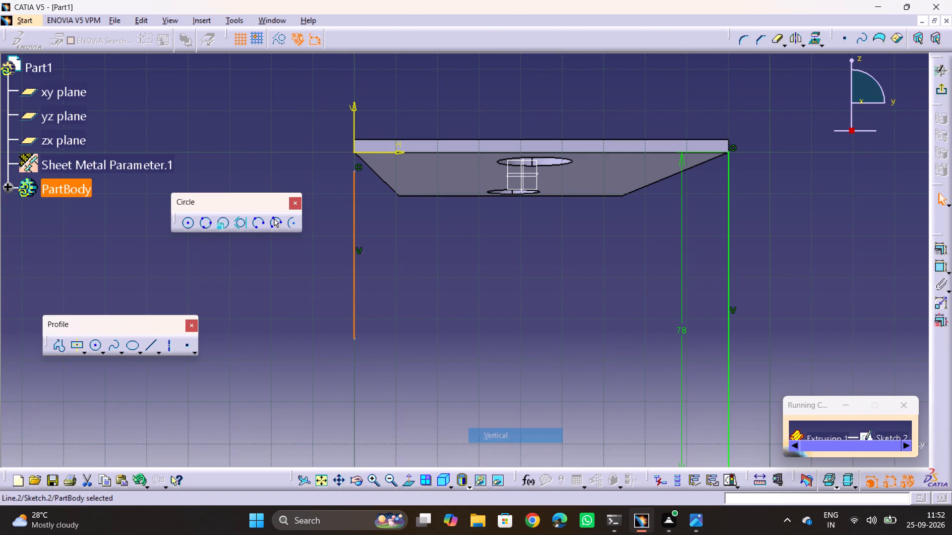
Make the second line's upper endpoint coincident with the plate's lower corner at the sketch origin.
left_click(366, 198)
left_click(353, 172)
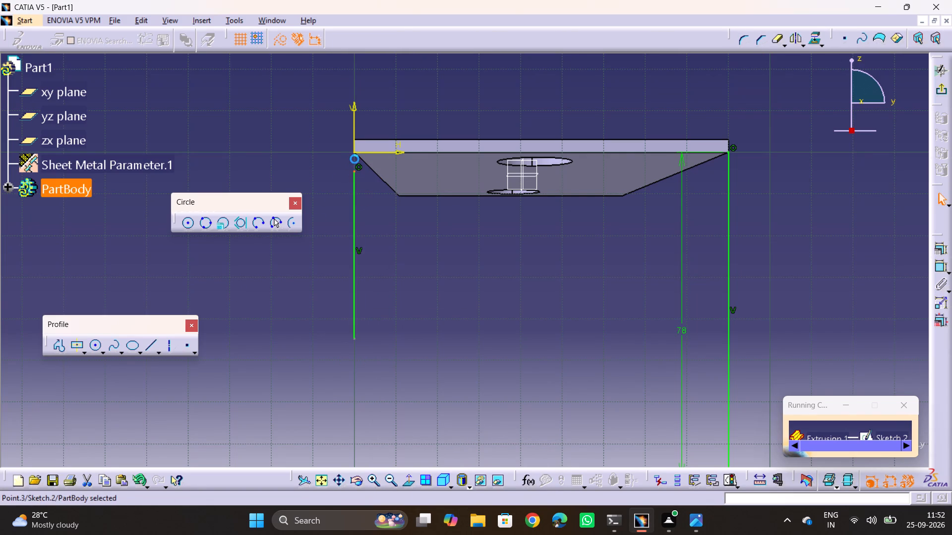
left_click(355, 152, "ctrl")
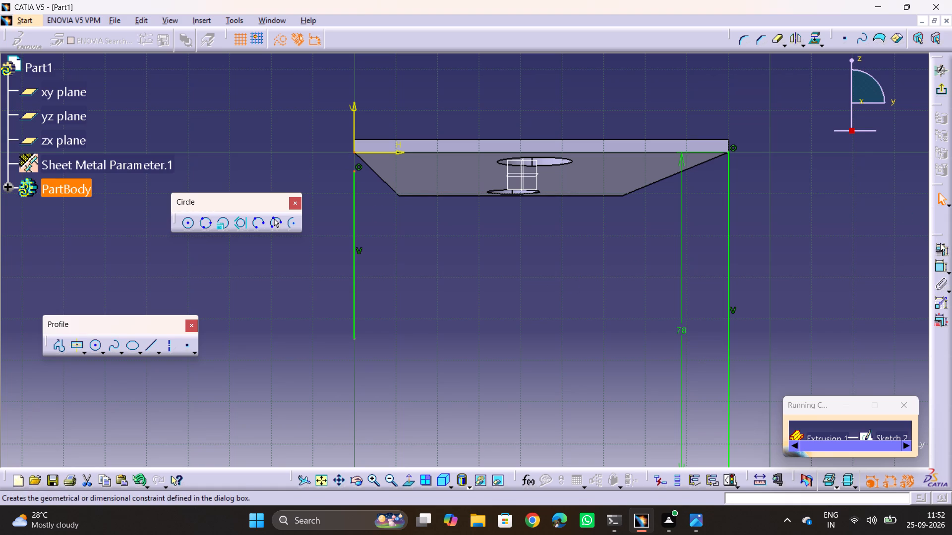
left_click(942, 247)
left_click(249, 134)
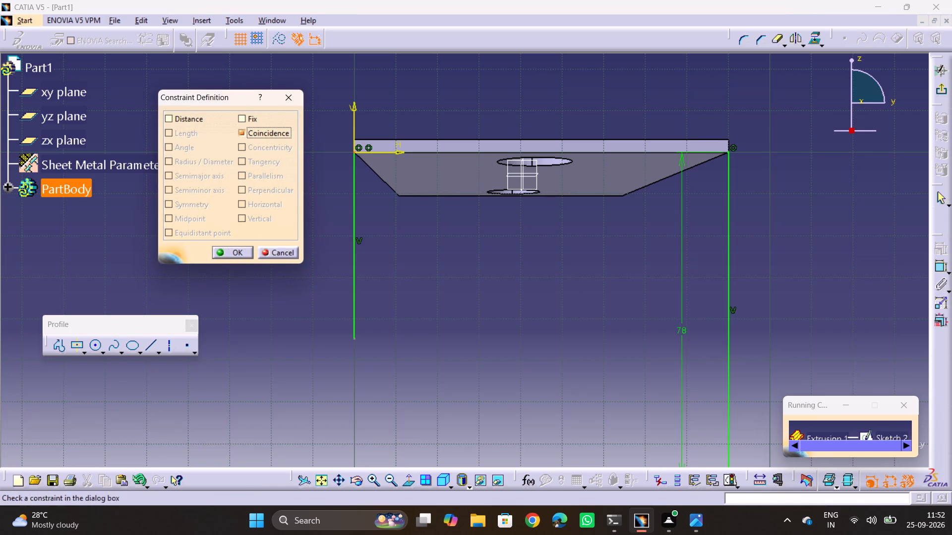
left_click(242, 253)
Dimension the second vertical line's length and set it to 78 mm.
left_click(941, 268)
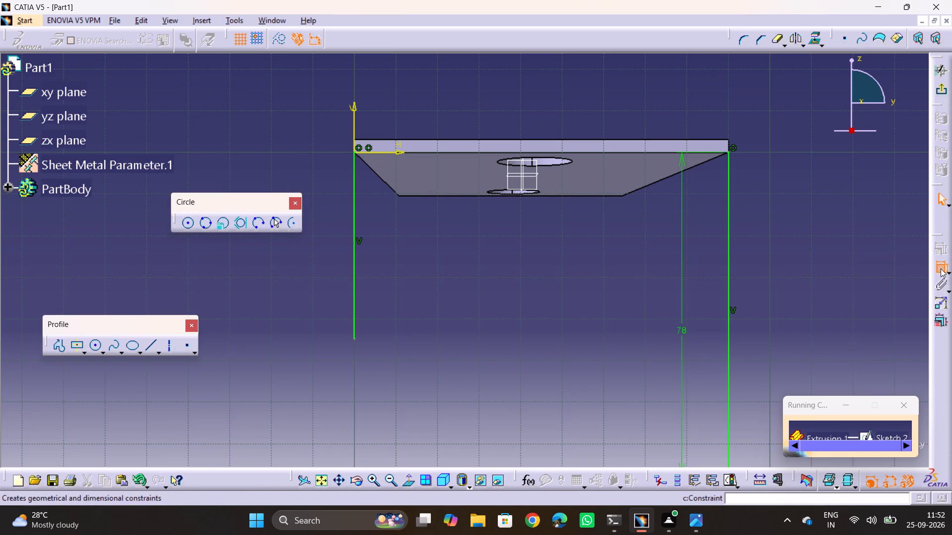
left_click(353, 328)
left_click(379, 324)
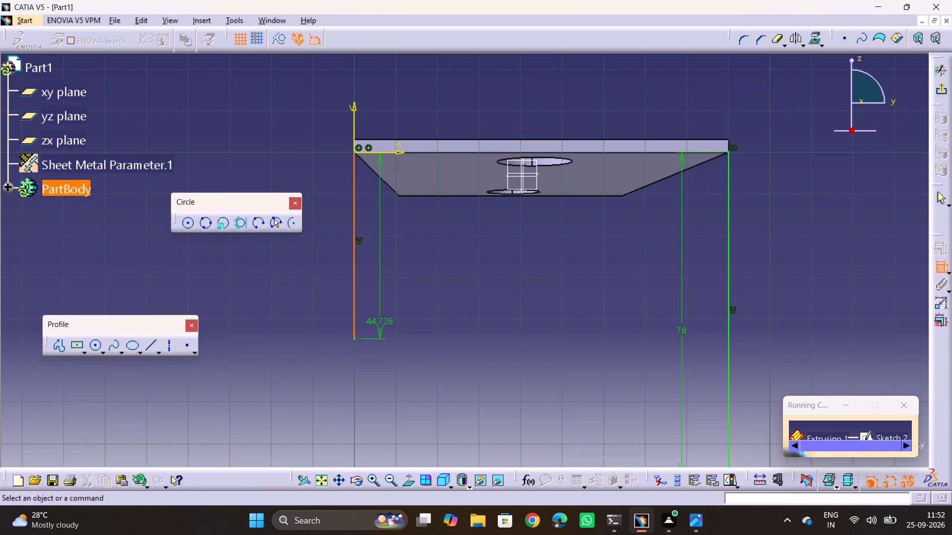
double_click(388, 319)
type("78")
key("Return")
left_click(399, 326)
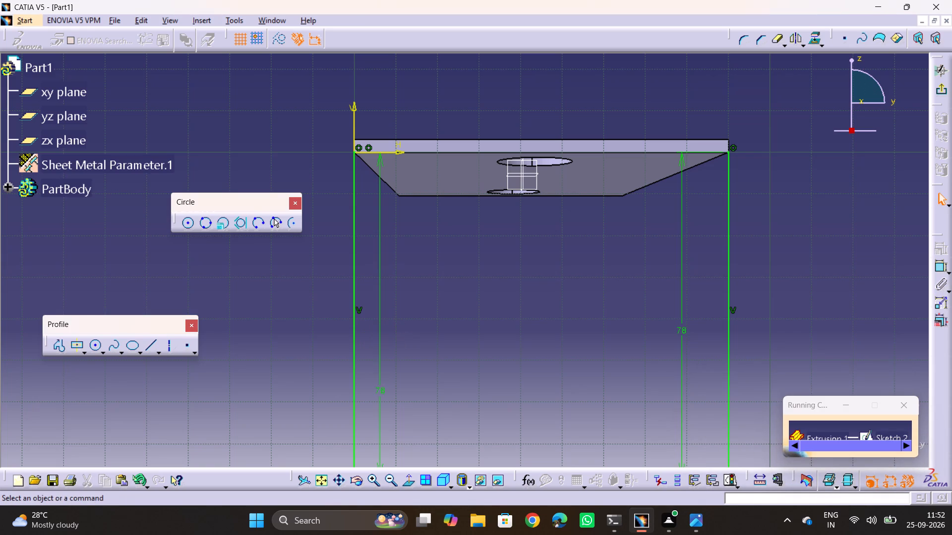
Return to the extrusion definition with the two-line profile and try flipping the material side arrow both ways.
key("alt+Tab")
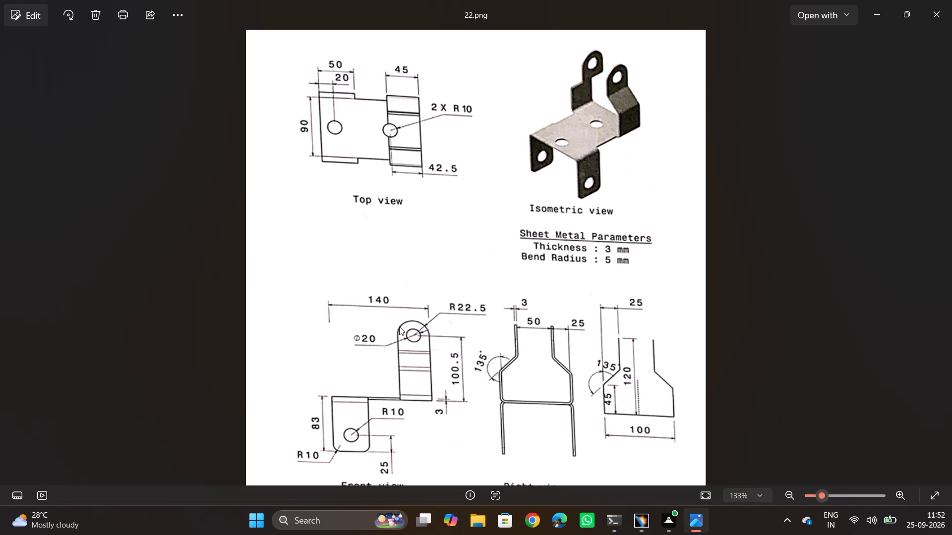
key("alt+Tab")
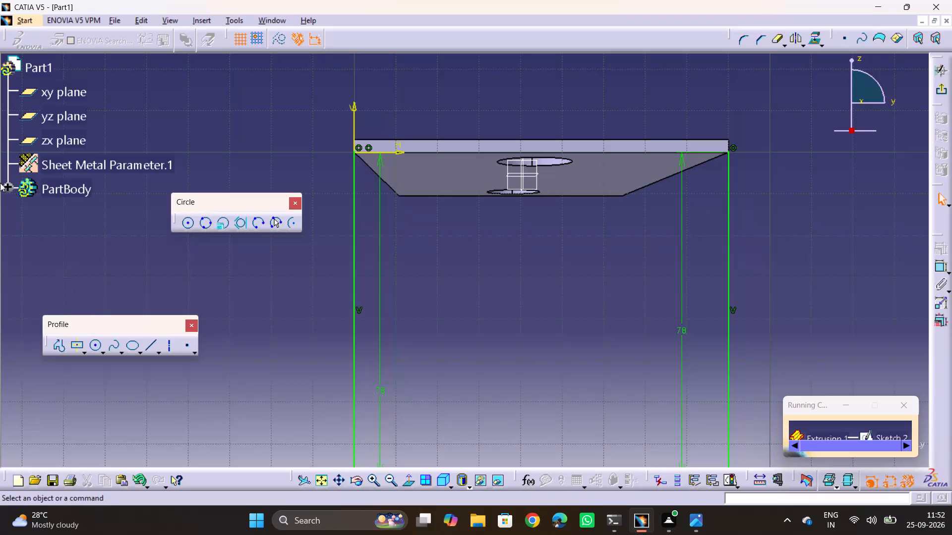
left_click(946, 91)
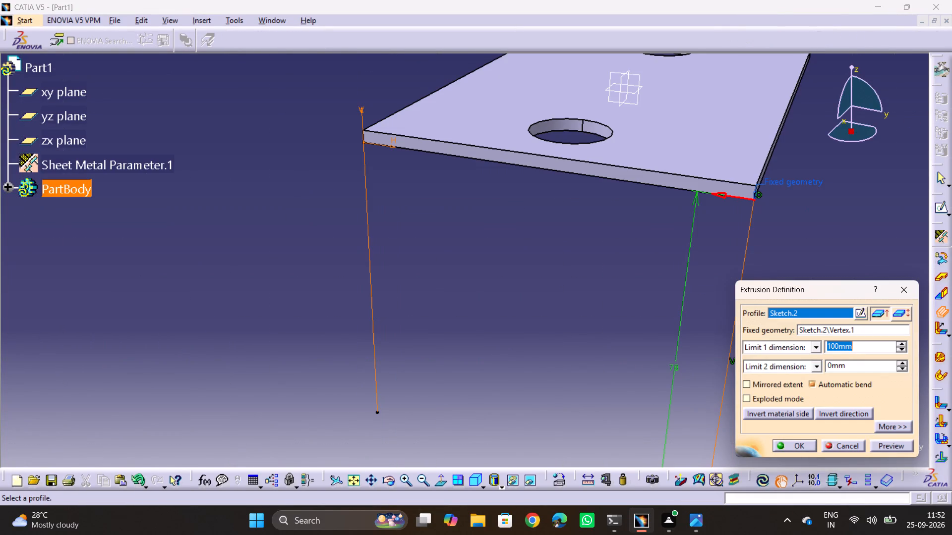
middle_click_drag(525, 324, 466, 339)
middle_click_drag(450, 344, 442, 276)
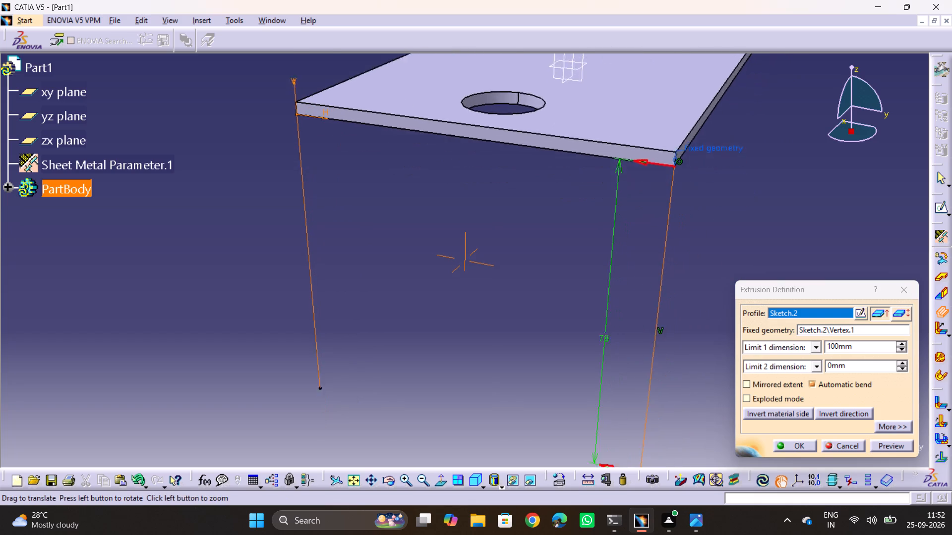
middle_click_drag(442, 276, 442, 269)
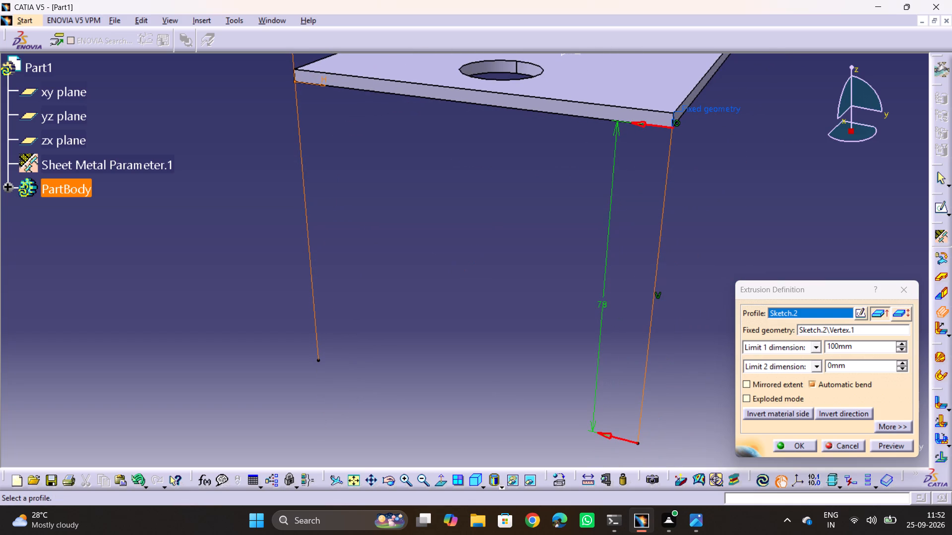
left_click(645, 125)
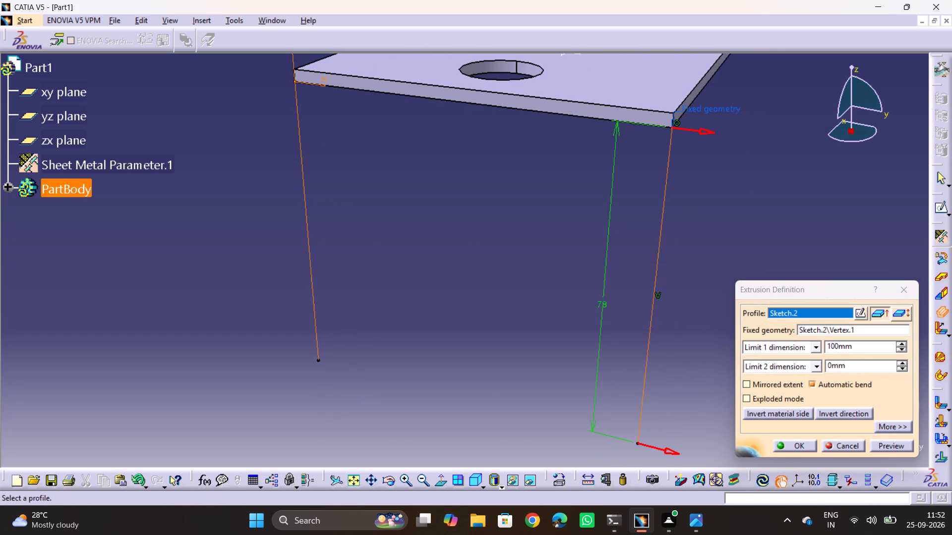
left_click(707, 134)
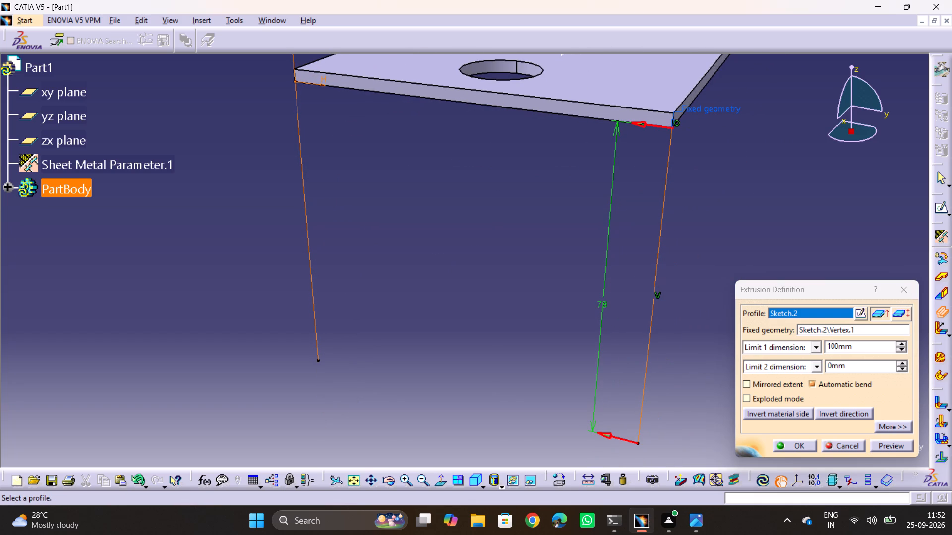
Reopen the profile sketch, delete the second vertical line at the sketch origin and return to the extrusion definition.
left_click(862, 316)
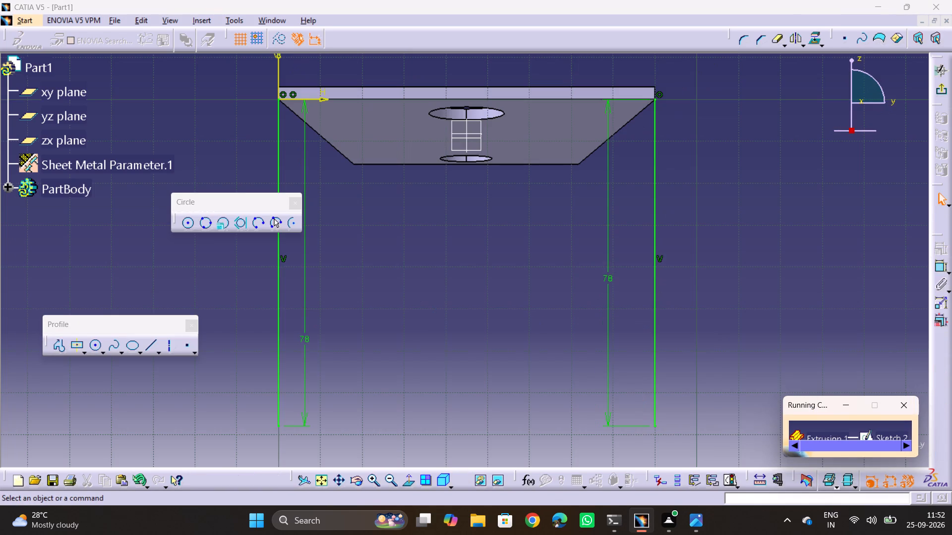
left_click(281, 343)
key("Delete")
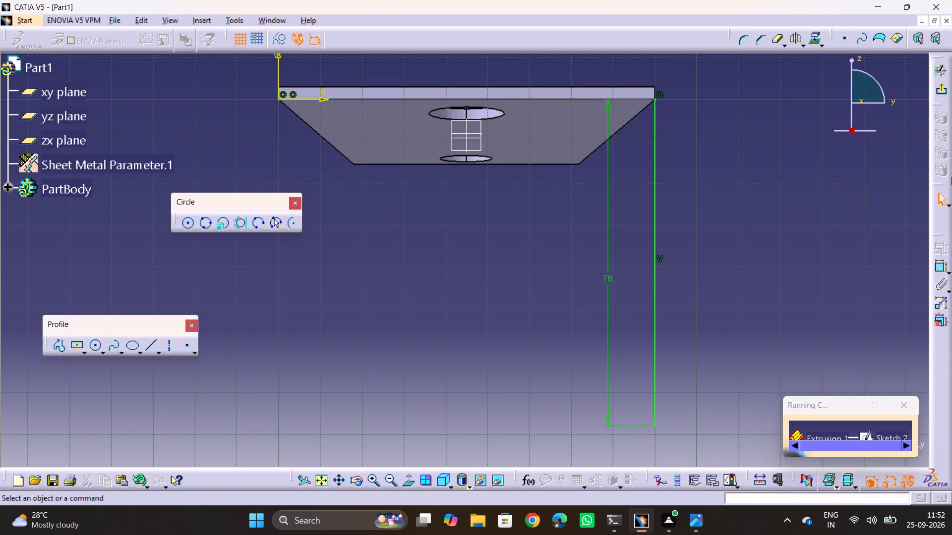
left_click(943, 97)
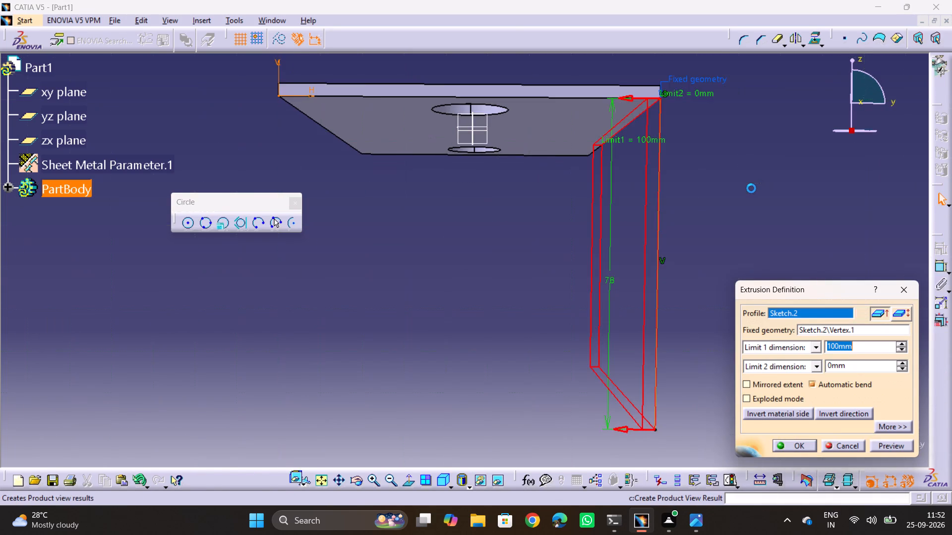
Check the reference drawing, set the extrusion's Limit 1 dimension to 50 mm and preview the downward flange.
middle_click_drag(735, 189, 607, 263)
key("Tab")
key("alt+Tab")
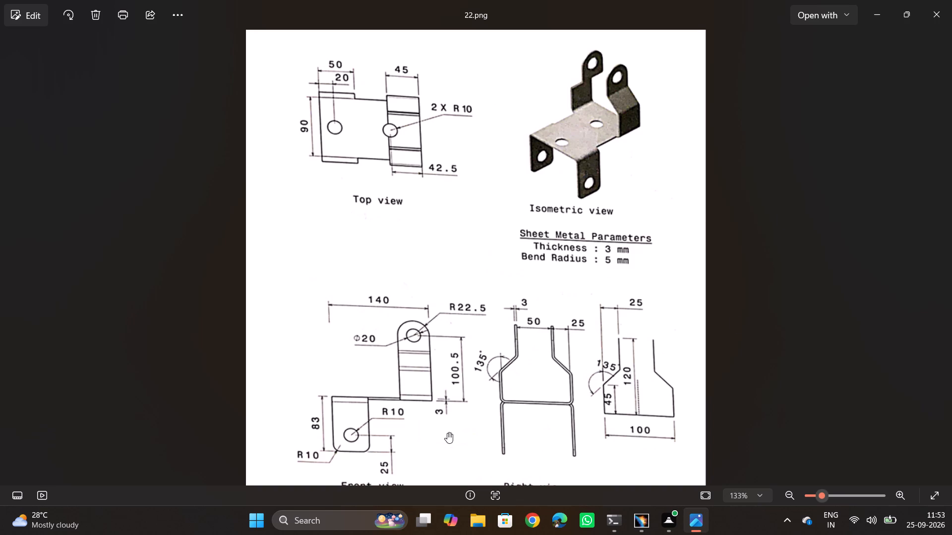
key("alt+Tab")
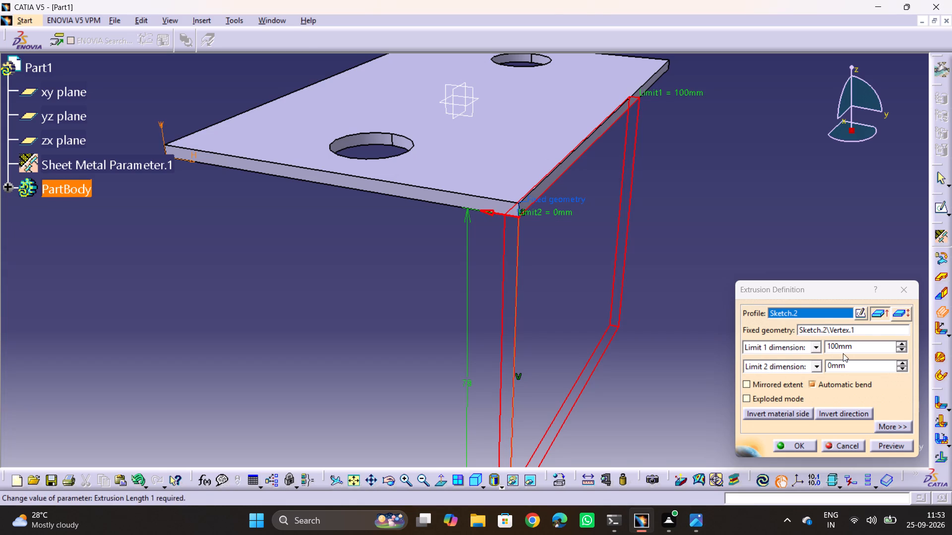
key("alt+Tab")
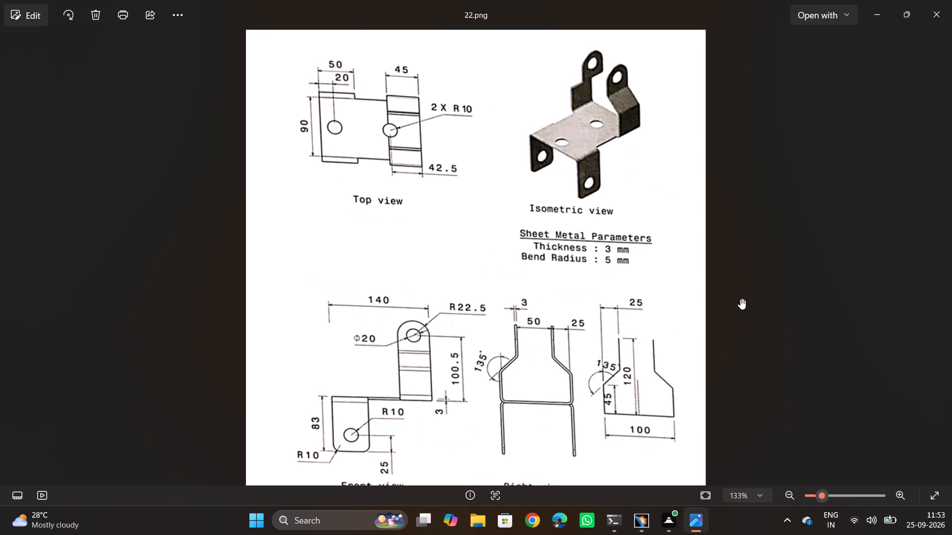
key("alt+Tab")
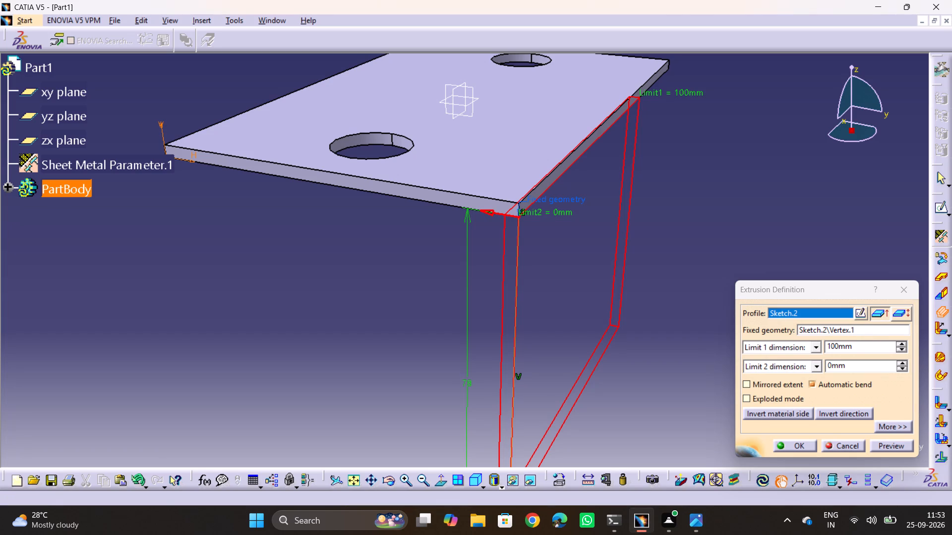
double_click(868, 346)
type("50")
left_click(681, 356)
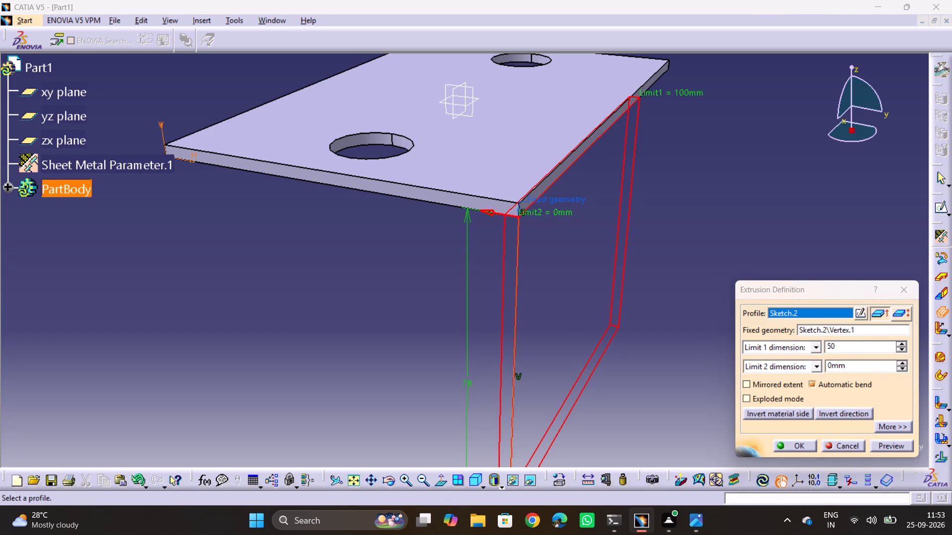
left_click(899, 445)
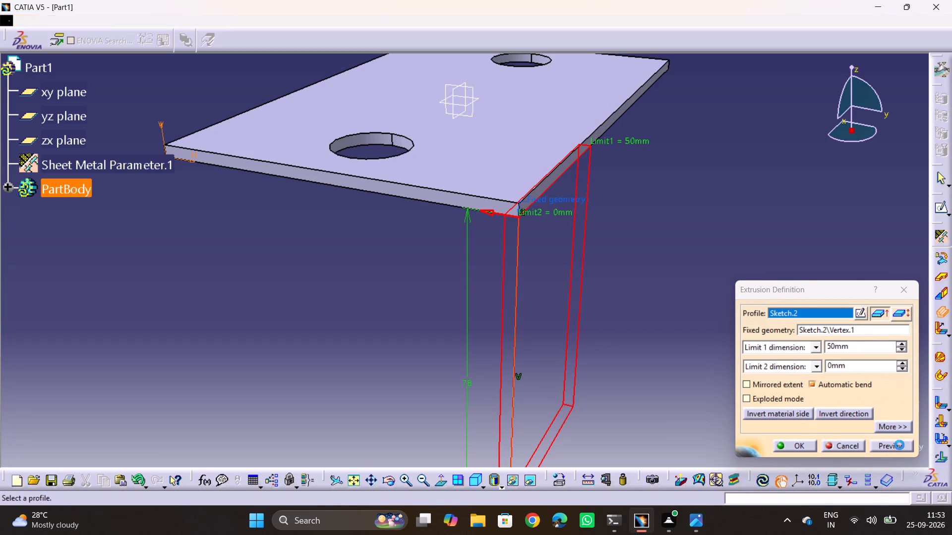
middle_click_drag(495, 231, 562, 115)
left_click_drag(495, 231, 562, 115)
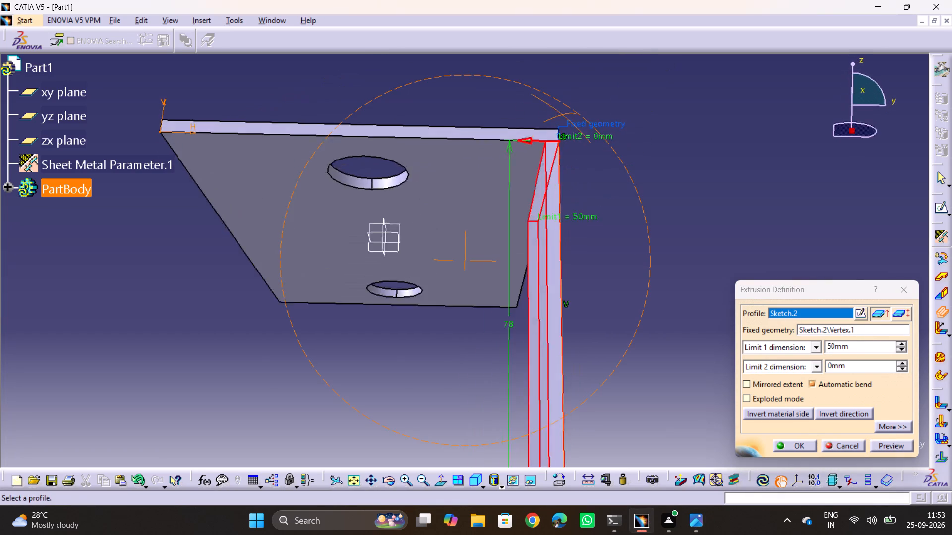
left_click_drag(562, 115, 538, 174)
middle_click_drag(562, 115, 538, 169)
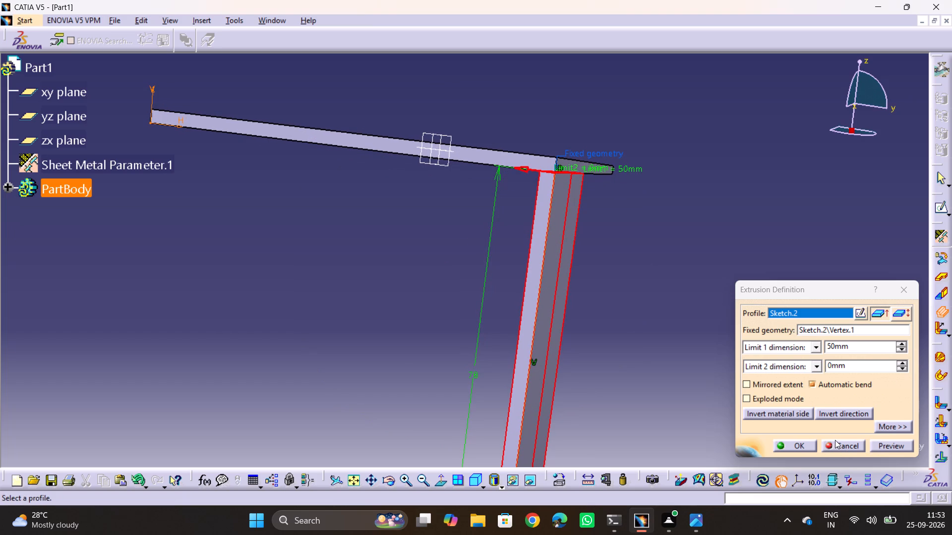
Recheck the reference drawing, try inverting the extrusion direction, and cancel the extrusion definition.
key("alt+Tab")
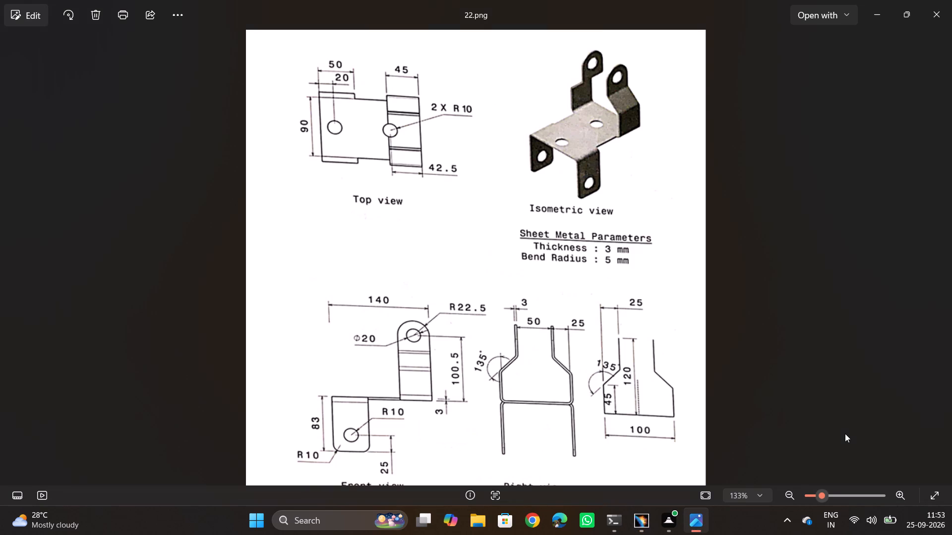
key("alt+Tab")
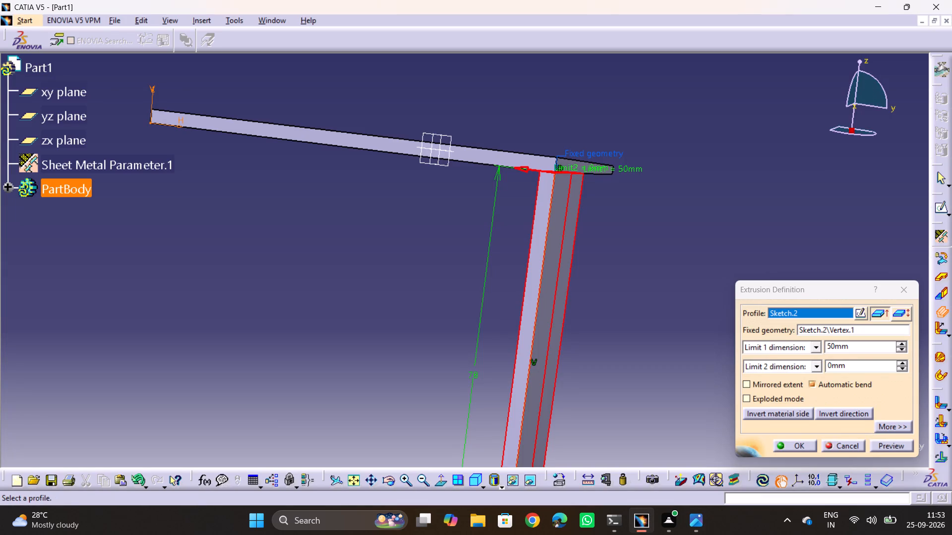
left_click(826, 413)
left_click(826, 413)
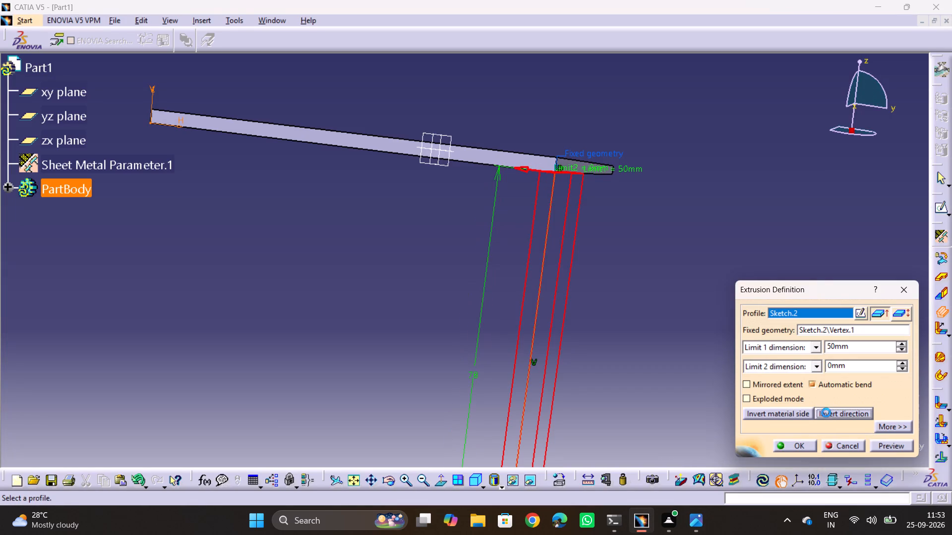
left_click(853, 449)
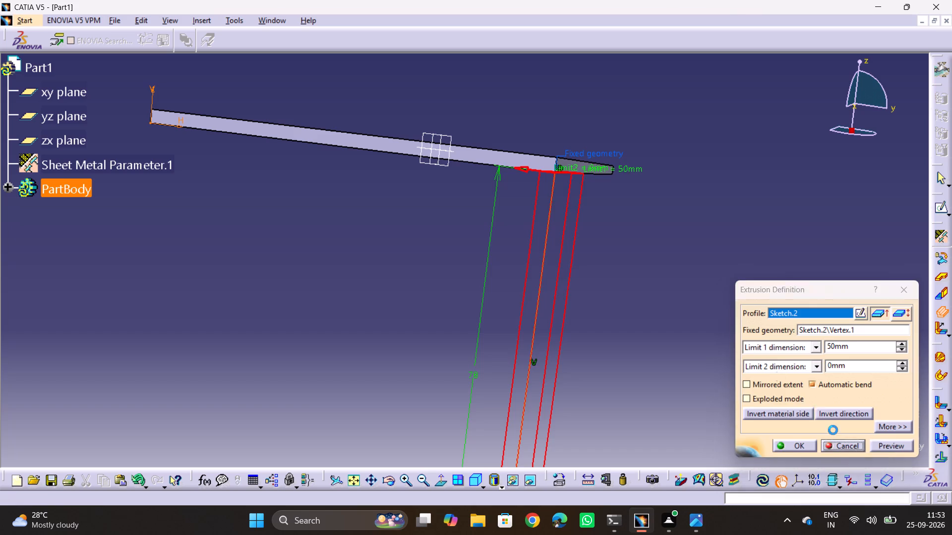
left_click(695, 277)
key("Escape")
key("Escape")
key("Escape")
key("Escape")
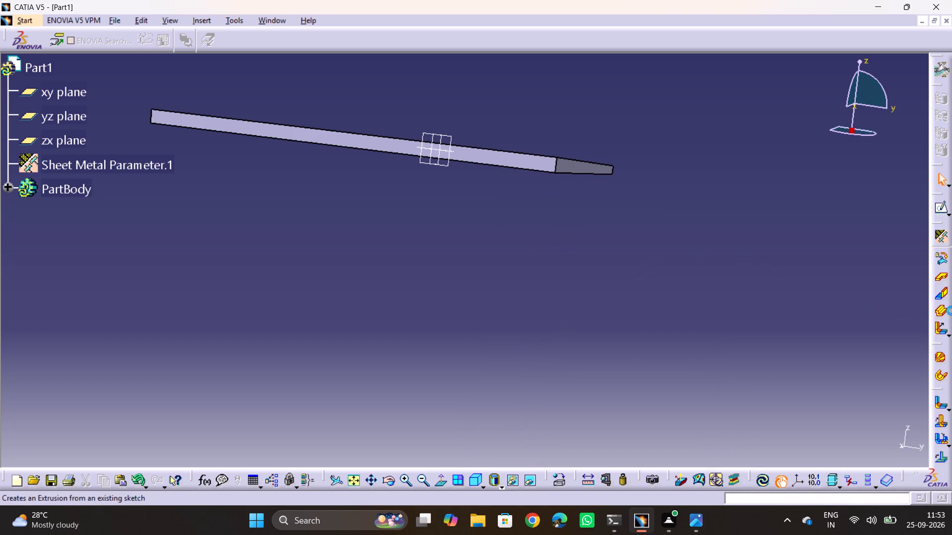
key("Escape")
Create a Wall On Edge with bend from the lower edge of the plate's long side and preview it.
left_click(944, 297)
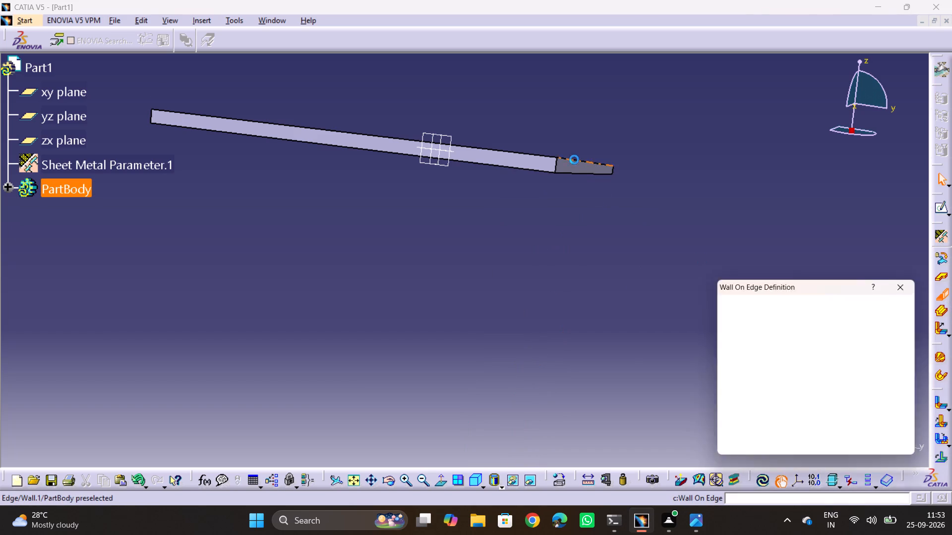
left_click(573, 172)
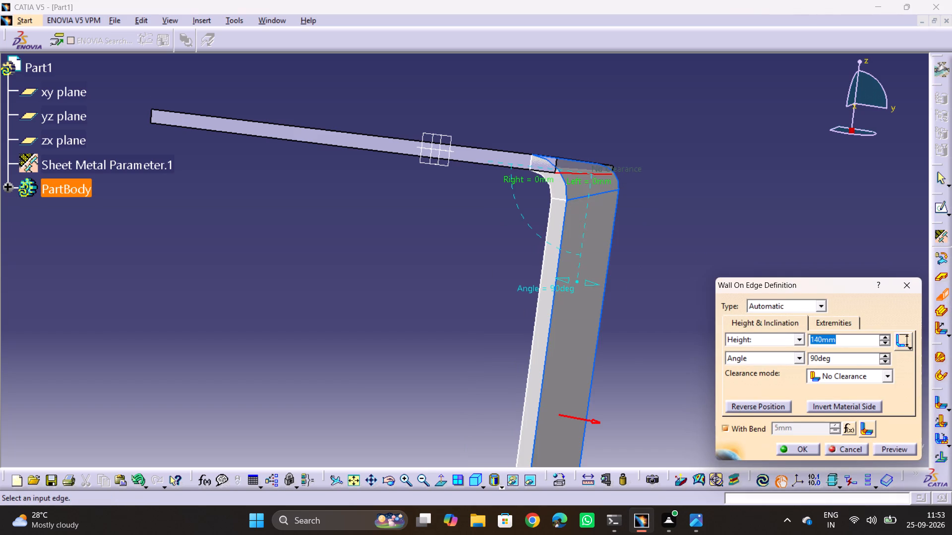
middle_click_drag(673, 240, 501, 250)
left_click_drag(670, 240, 501, 250)
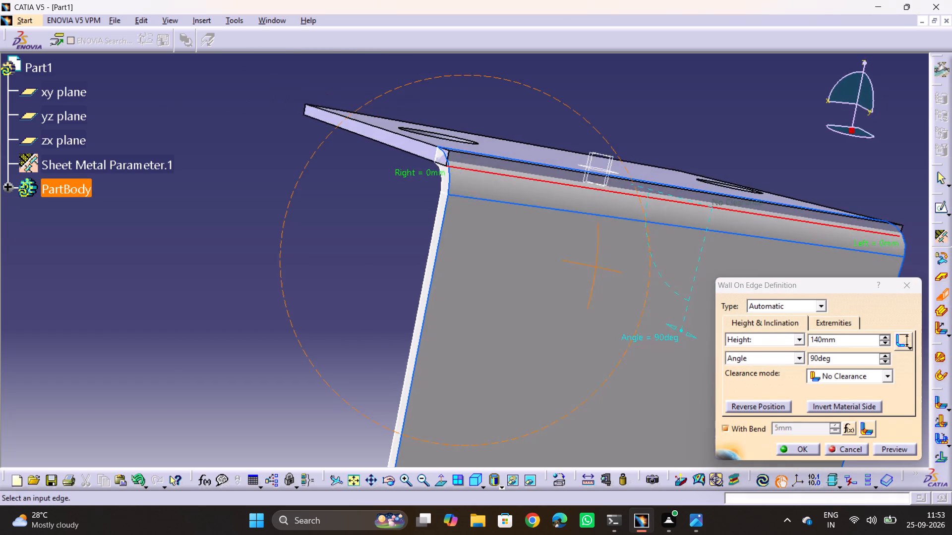
left_click_drag(501, 250, 493, 273)
middle_click_drag(501, 250, 504, 273)
middle_click_drag(693, 215, 525, 229)
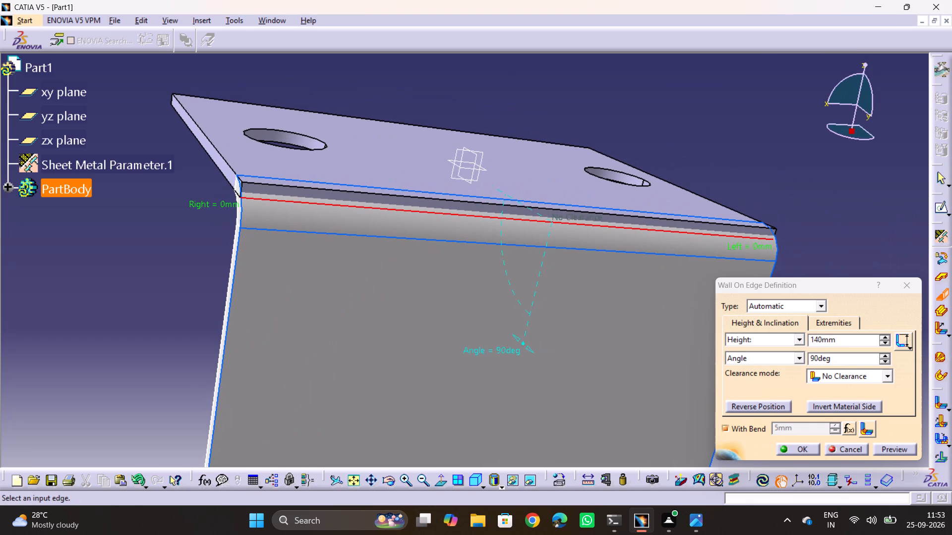
middle_click_drag(727, 237, 701, 271)
left_click_drag(711, 243, 701, 271)
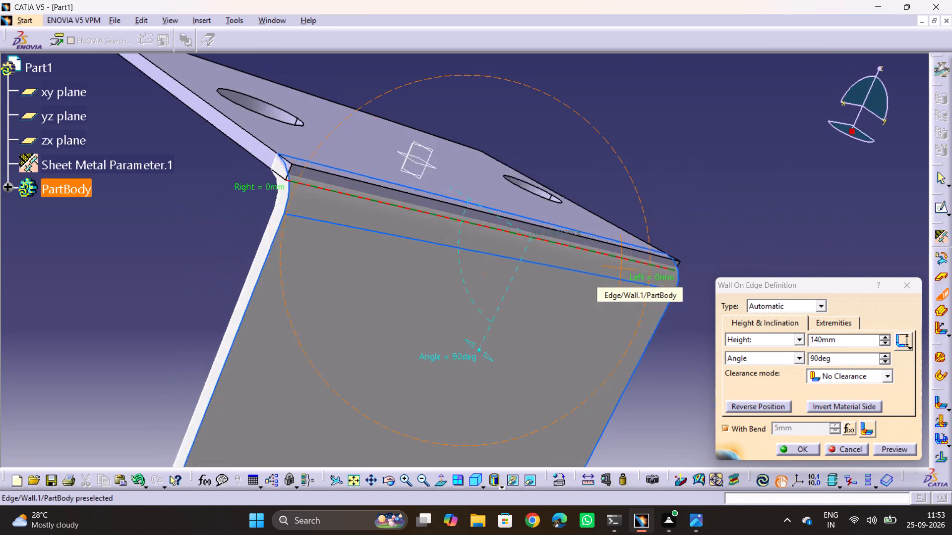
left_click_drag(701, 271, 730, 258)
middle_click_drag(701, 271, 729, 257)
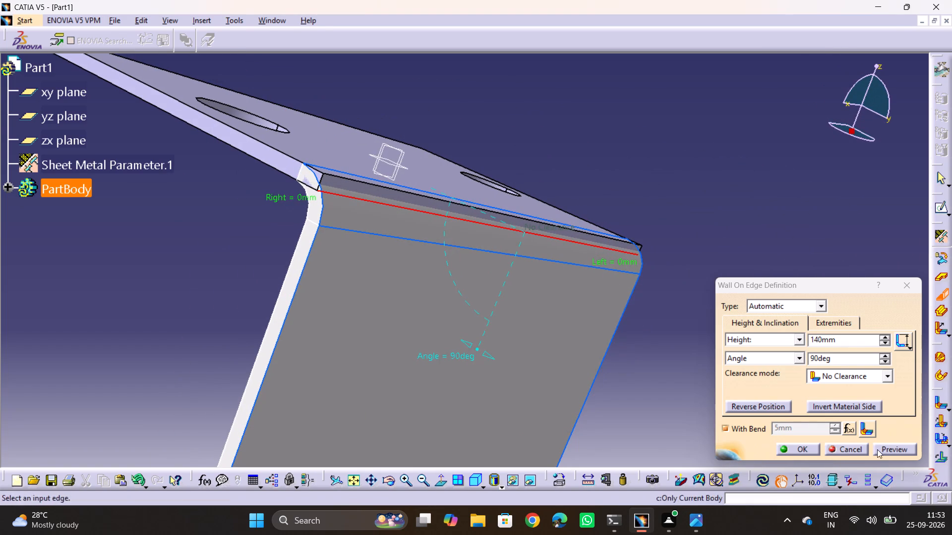
left_click(886, 451)
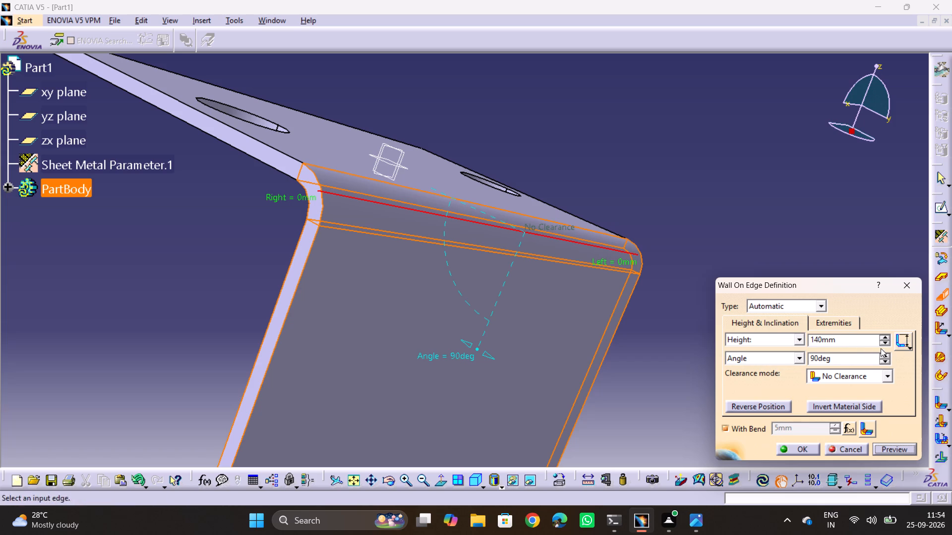
left_click(778, 322)
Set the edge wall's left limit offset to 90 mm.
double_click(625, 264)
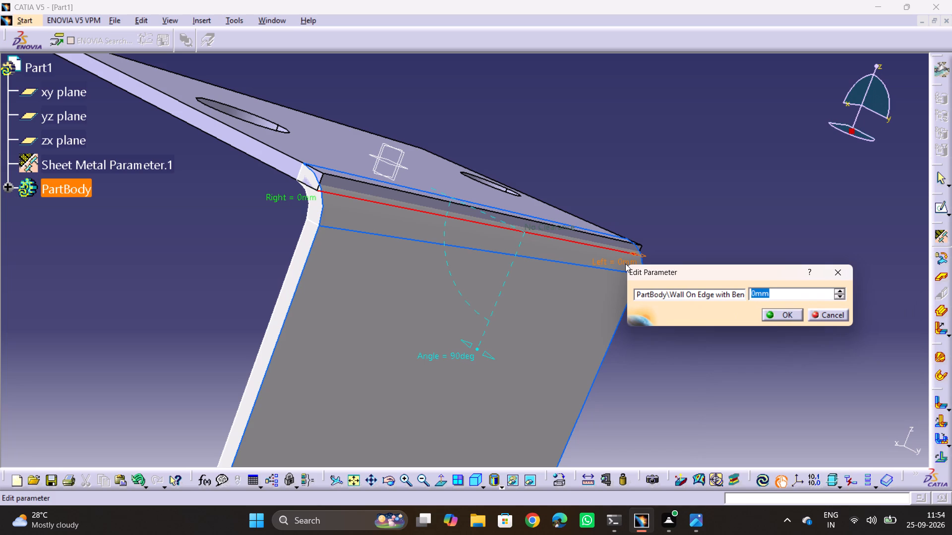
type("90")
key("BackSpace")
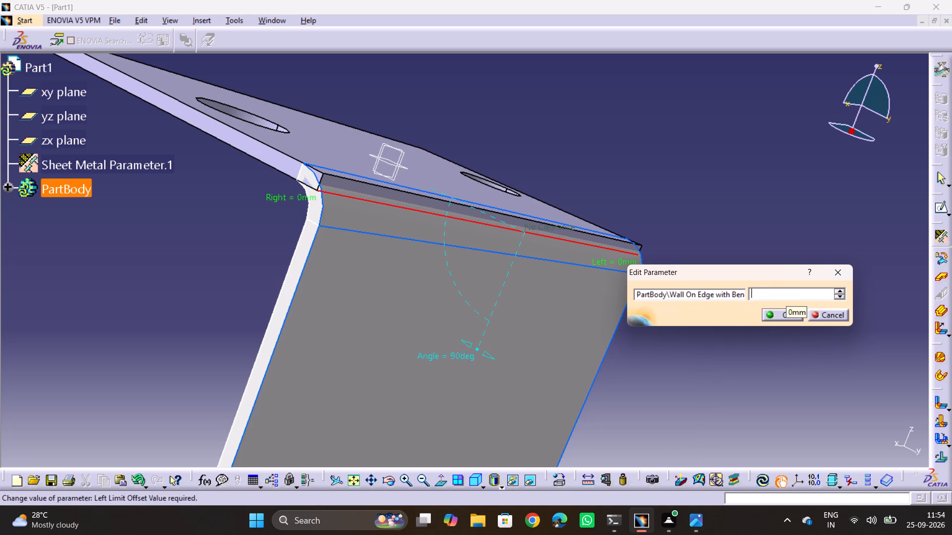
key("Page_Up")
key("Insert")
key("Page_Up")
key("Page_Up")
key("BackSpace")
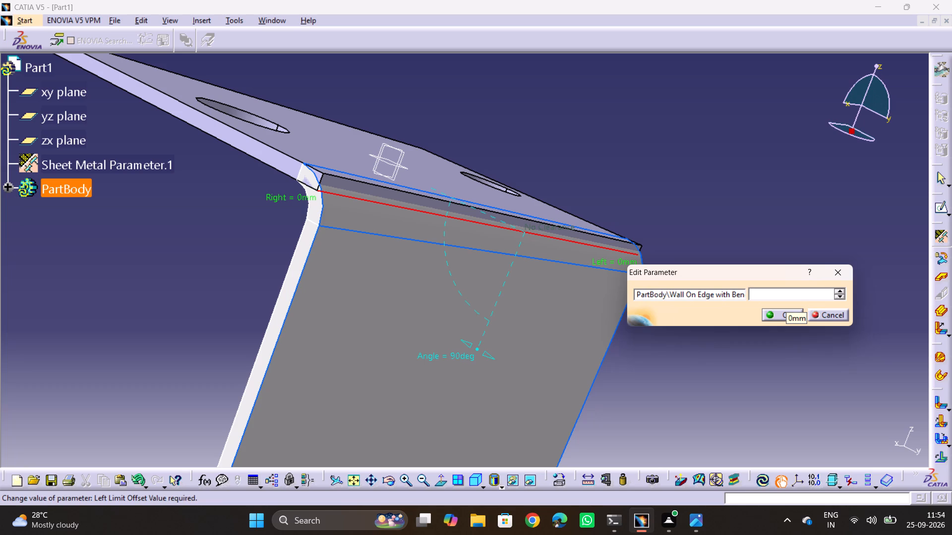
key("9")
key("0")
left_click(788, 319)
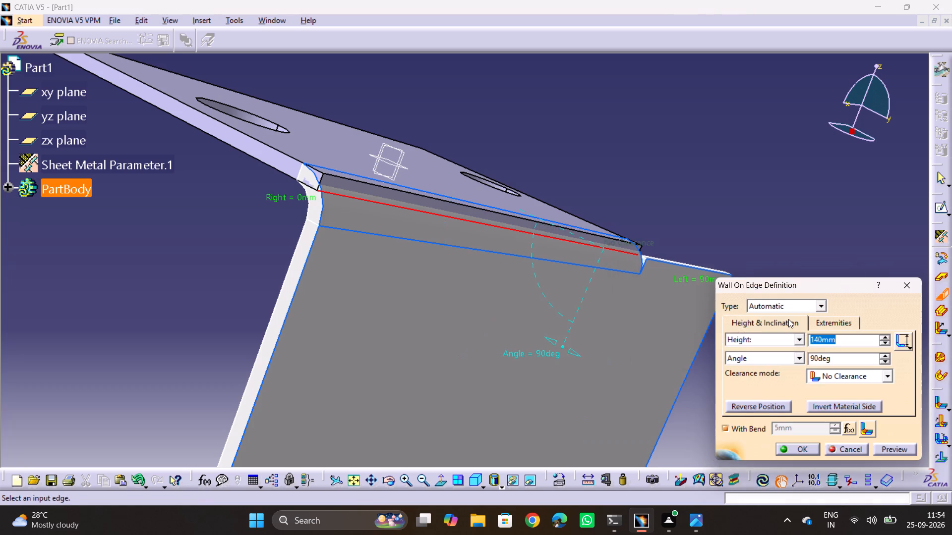
Pull the edge wall's left limit inward along the plate edge and set its offset to -90 mm.
middle_click_drag(623, 242, 525, 171)
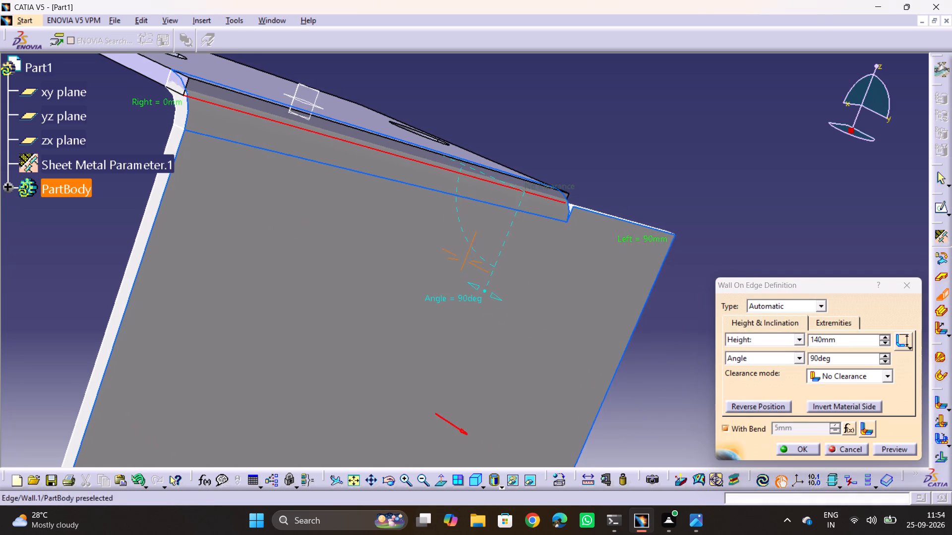
left_click_drag(665, 232, 424, 196)
right_click_drag(449, 200, 424, 196)
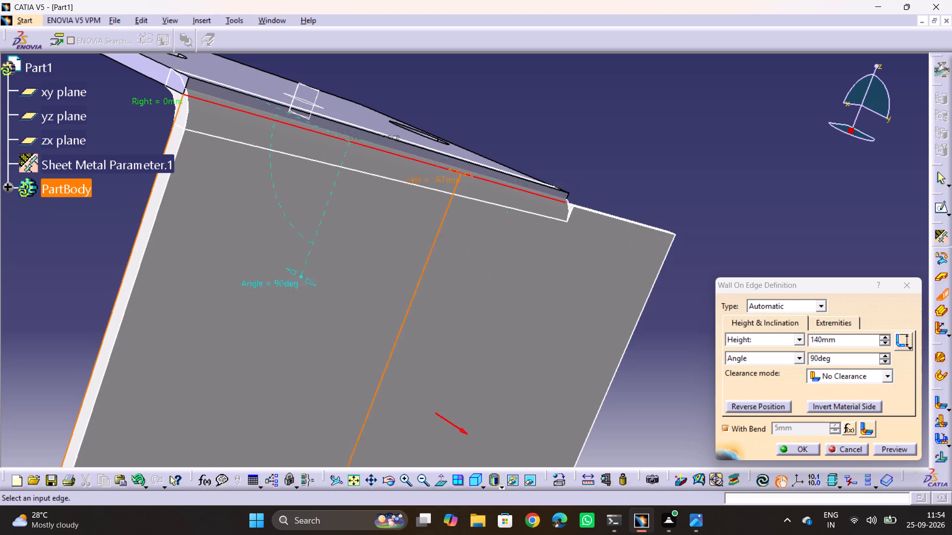
right_click_drag(424, 196, 420, 195)
left_click_drag(424, 196, 420, 195)
double_click(417, 172)
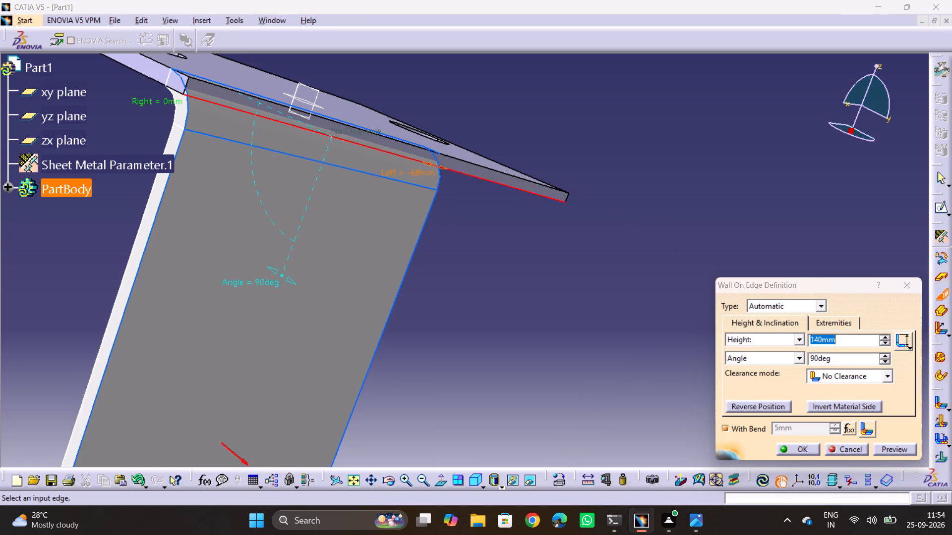
type("-90")
key("Return")
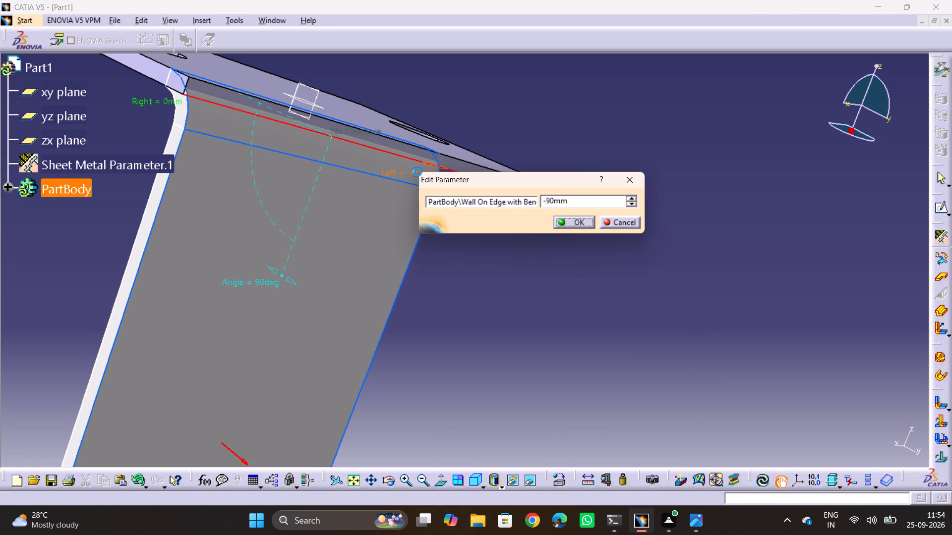
left_click(436, 255)
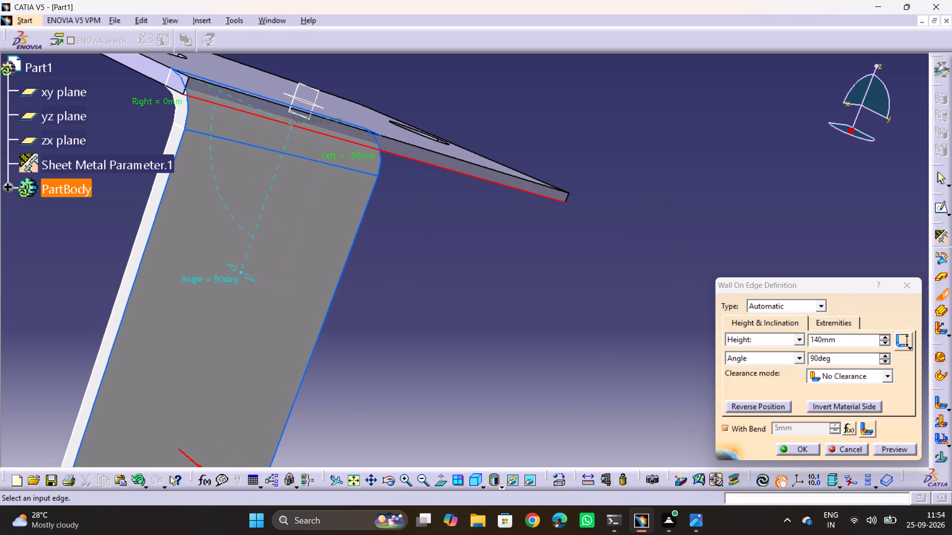
Set the edge wall's height to 83 mm and complete the Wall On Edge.
middle_click_drag(391, 245, 397, 309, "ctrl")
middle_click_drag(386, 311, 504, 196)
double_click(851, 339)
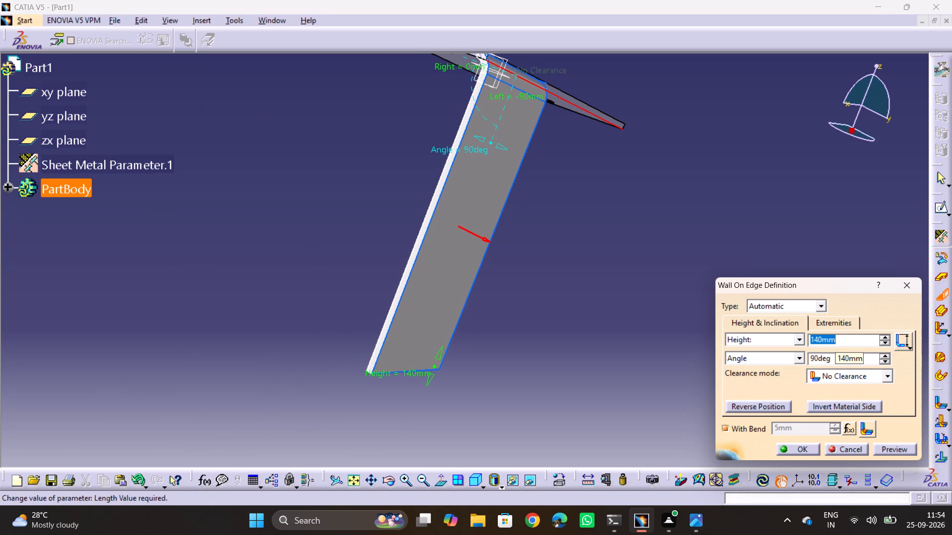
type("83")
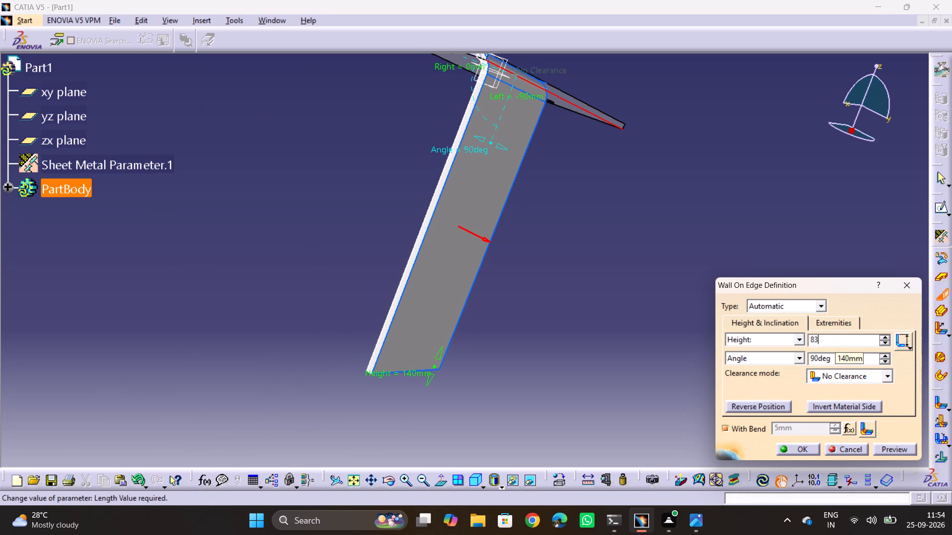
key("Return")
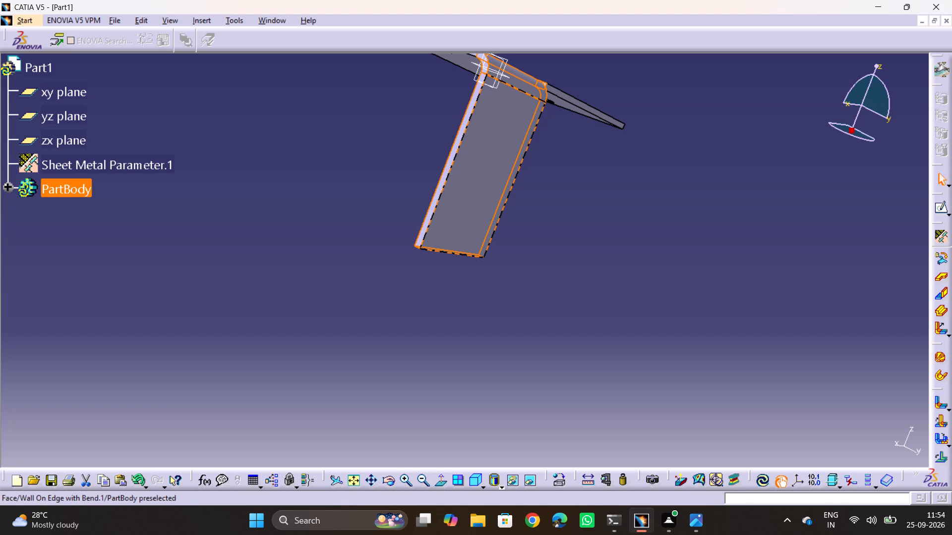
Examine the new flange from several angles and compare it with the reference drawing 22.png.
middle_click_drag(139, 319, 337, 435)
middle_click_drag(486, 255, 580, 199)
left_click_drag(486, 255, 580, 199)
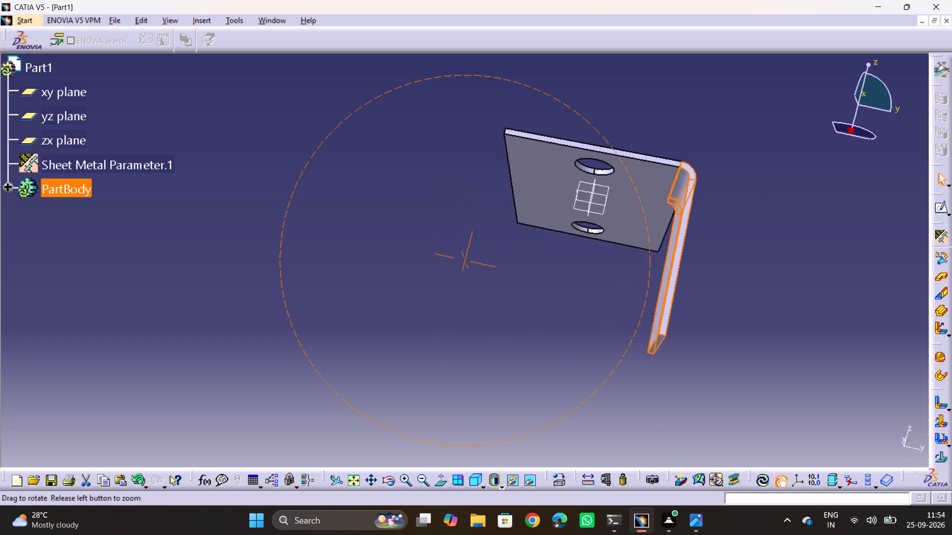
middle_click_drag(580, 199, 543, 362)
left_click_drag(580, 199, 544, 360)
scroll(541, 129, "up", 1)
middle_click_drag(541, 129, 381, 223)
left_click_drag(535, 132, 381, 223)
middle_click_drag(338, 289, 257, 320)
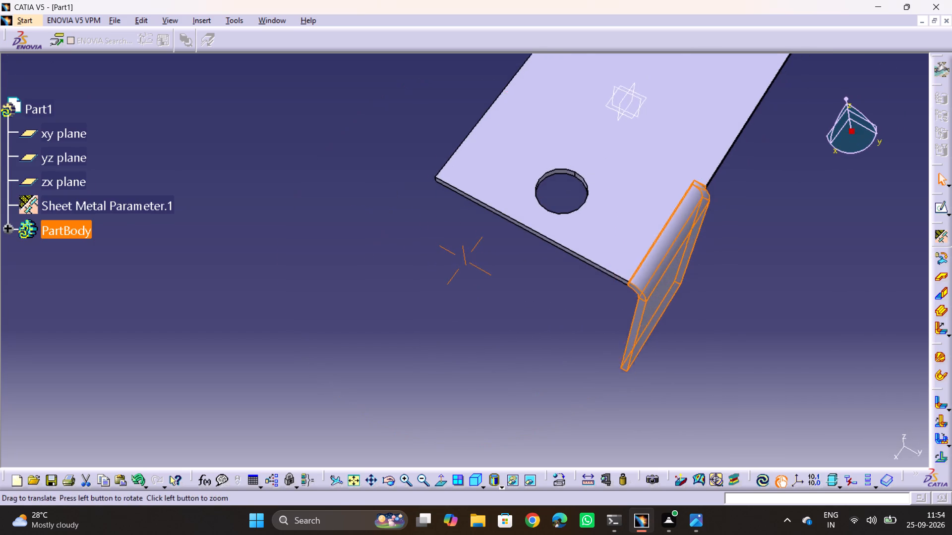
middle_click_drag(257, 320, 249, 322)
key("alt+Tab")
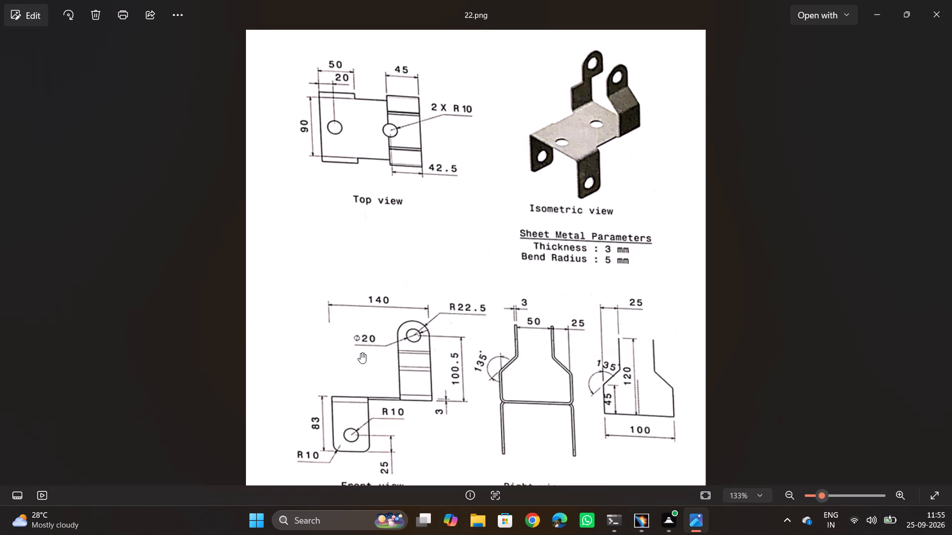
key("alt+Tab")
Reopen the flange's Wall On Edge definition and review its length type choices and bend extremity settings.
double_click(599, 317)
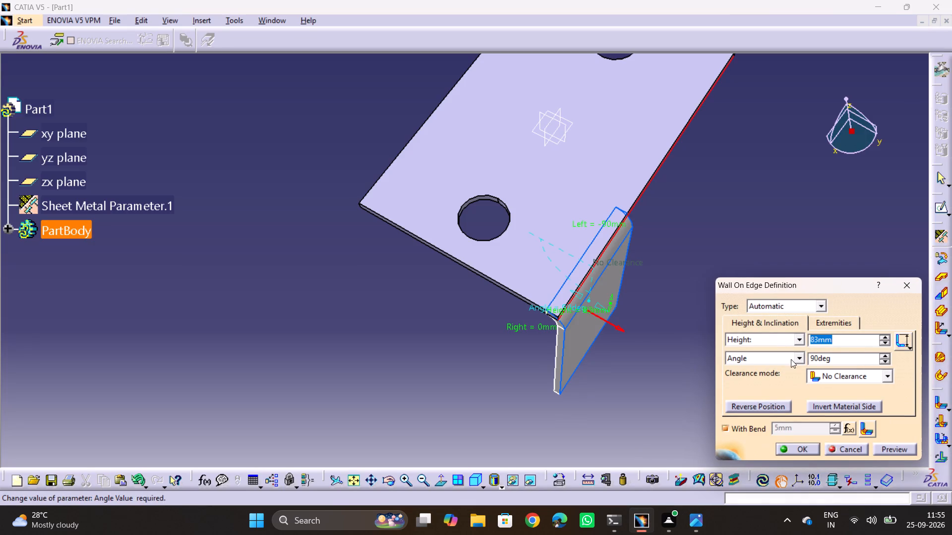
left_click(906, 345)
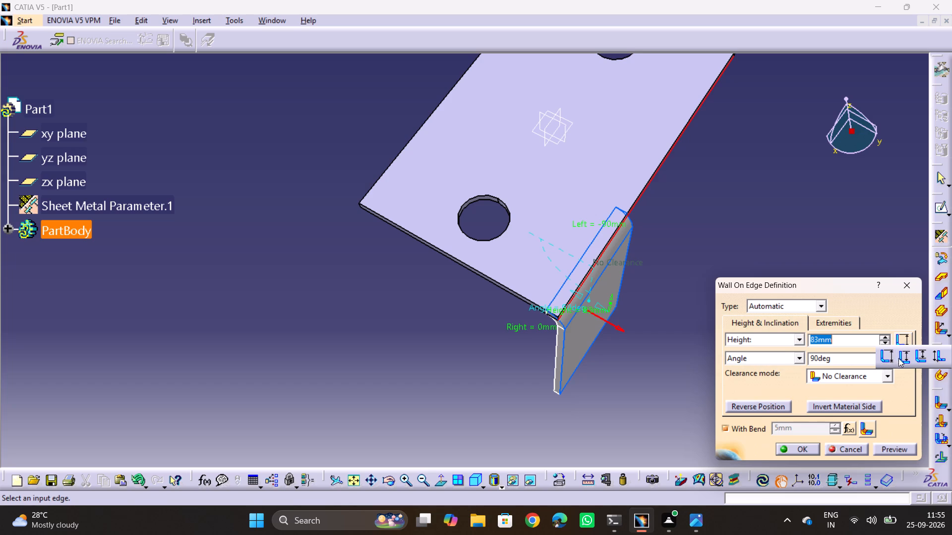
left_click(893, 383)
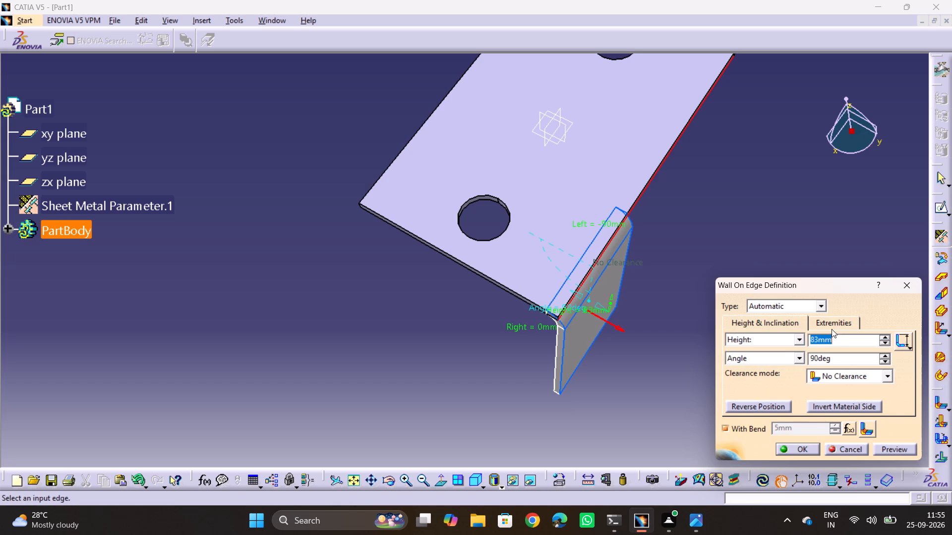
middle_click_drag(774, 394, 778, 385, "ctrl")
left_click(863, 431)
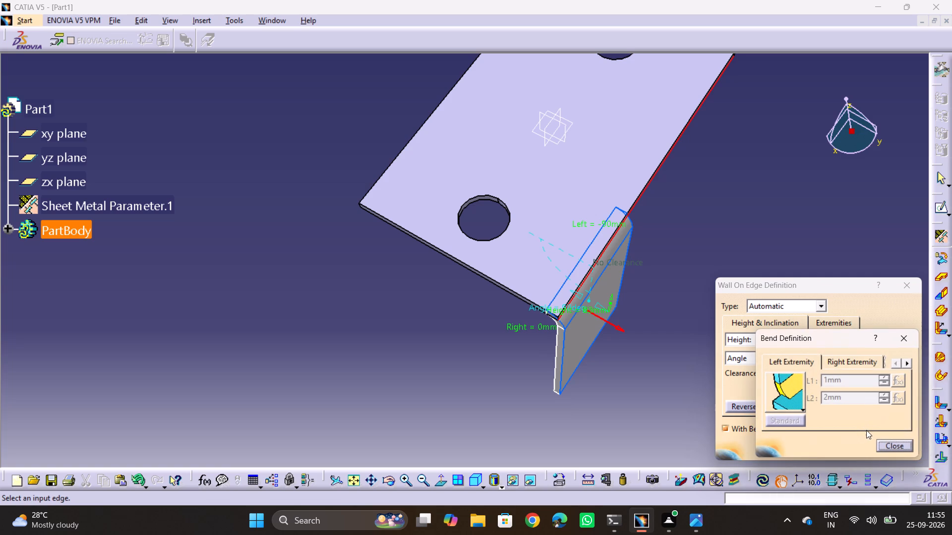
left_click(896, 451)
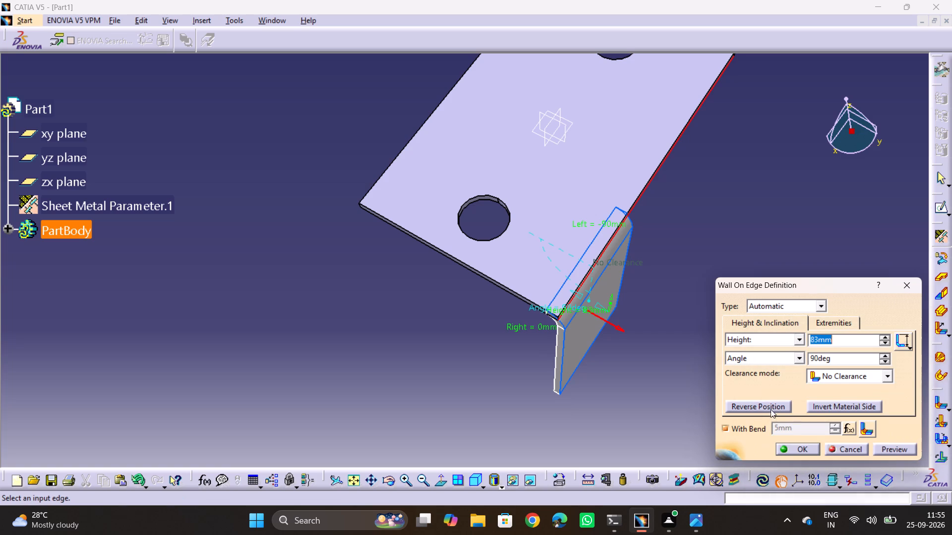
middle_click_drag(791, 360, 793, 340, "ctrl")
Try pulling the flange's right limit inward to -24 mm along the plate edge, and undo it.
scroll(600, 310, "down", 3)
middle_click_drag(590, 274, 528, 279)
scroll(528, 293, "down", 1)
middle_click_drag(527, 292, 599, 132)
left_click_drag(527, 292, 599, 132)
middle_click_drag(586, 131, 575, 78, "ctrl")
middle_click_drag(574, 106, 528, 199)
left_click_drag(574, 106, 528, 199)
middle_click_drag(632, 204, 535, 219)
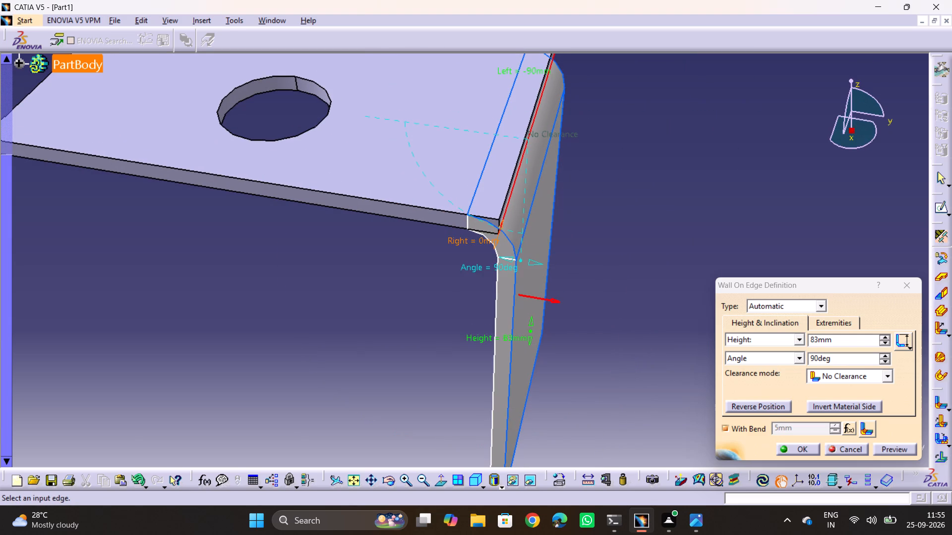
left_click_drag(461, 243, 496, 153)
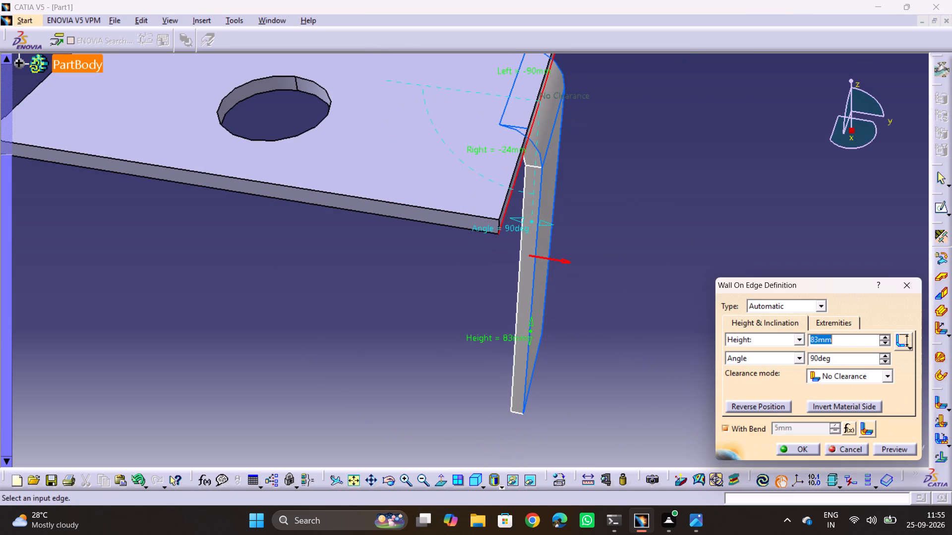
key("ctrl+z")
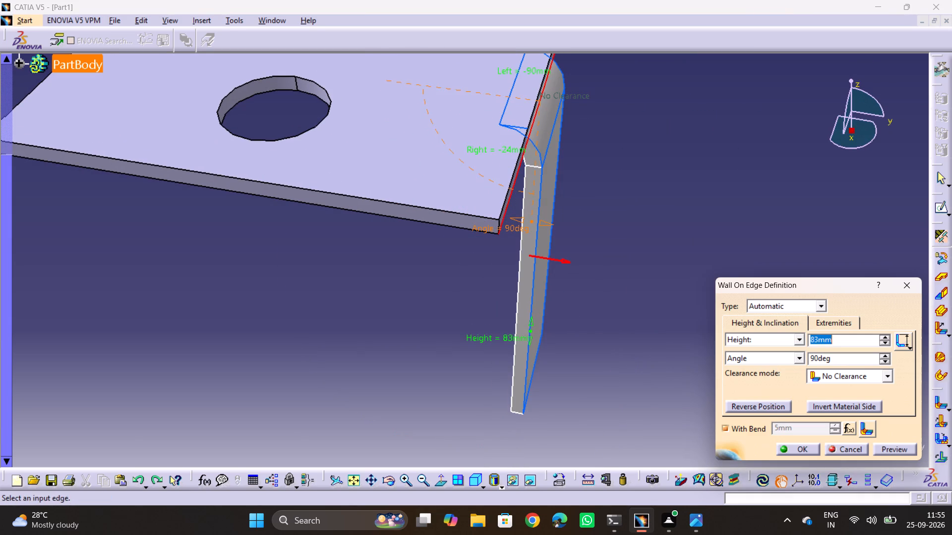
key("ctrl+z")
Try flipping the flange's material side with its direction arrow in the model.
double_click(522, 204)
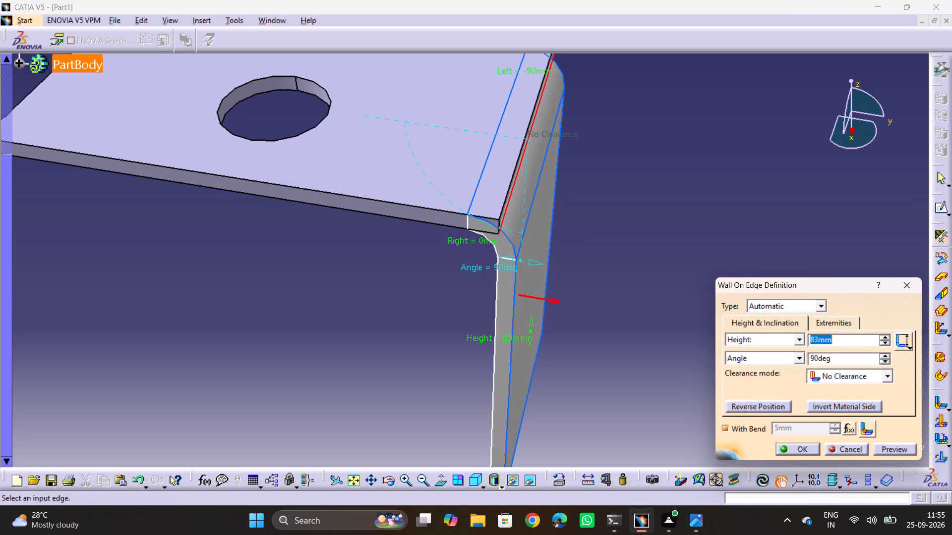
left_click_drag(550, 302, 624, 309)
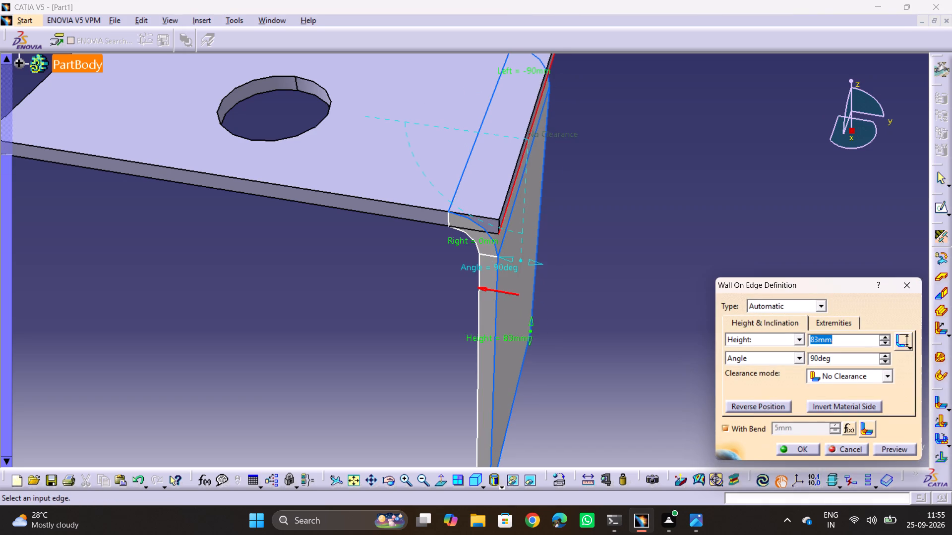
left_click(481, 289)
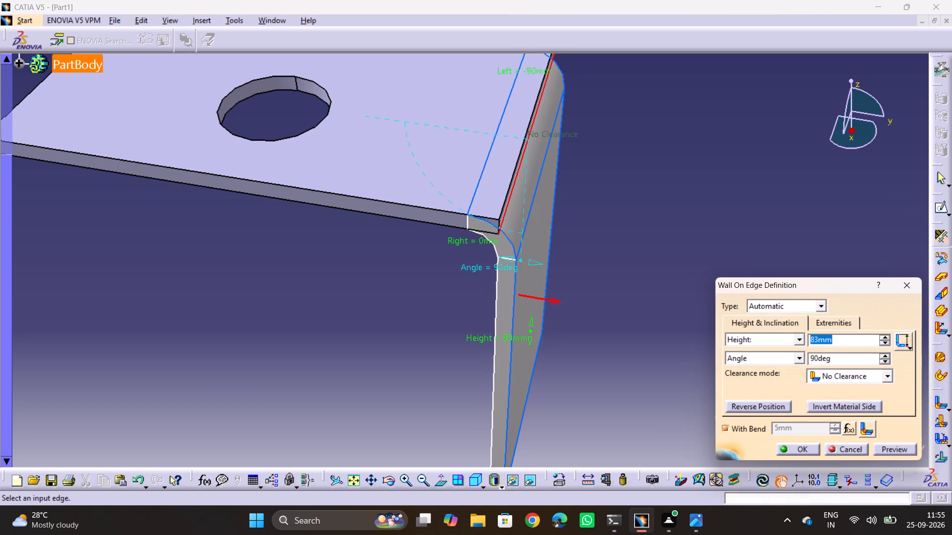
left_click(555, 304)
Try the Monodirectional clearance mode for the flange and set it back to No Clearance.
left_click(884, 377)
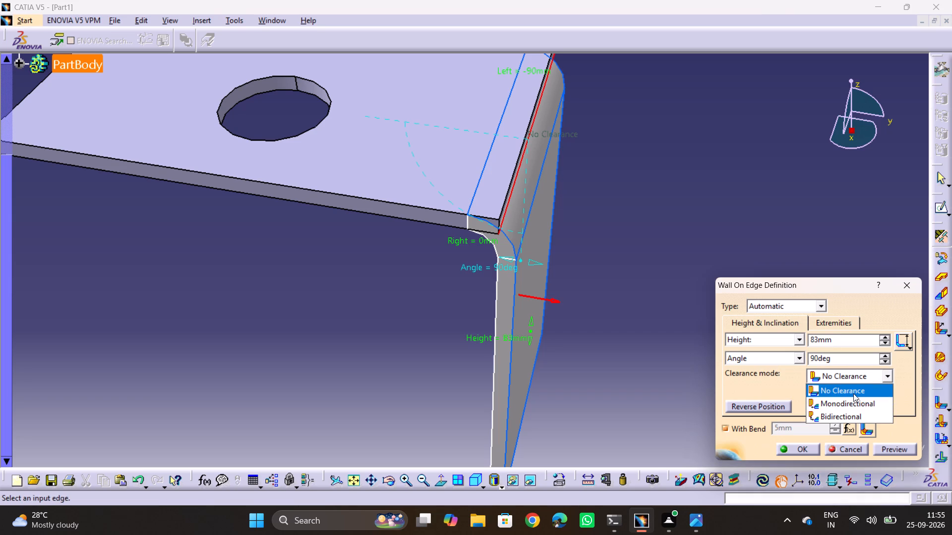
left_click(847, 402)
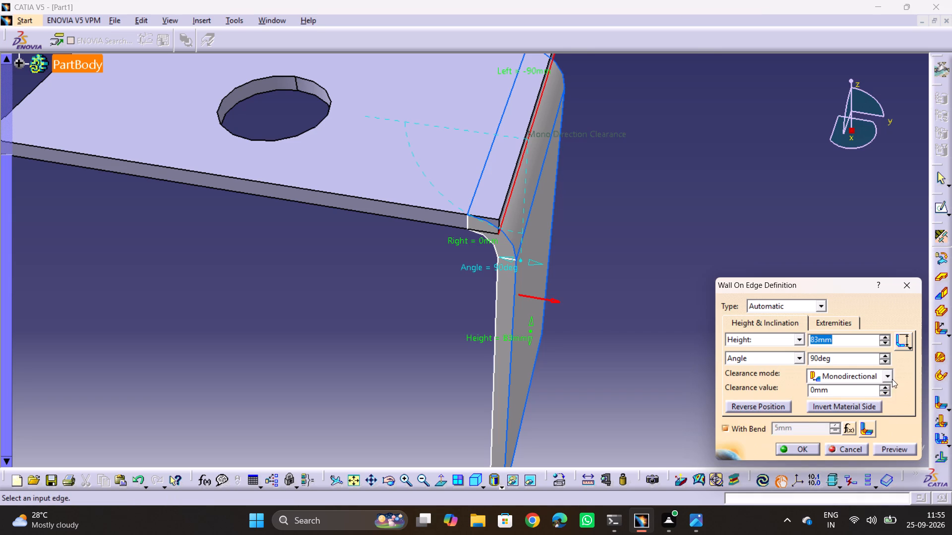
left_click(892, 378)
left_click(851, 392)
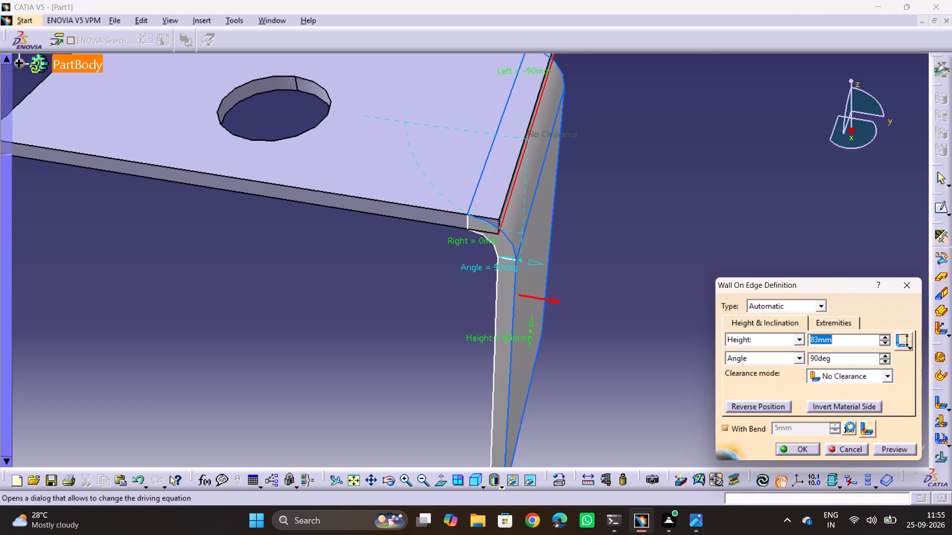
Review the flange's extremity offsets, height and inclination values, and bend option.
left_click(836, 318)
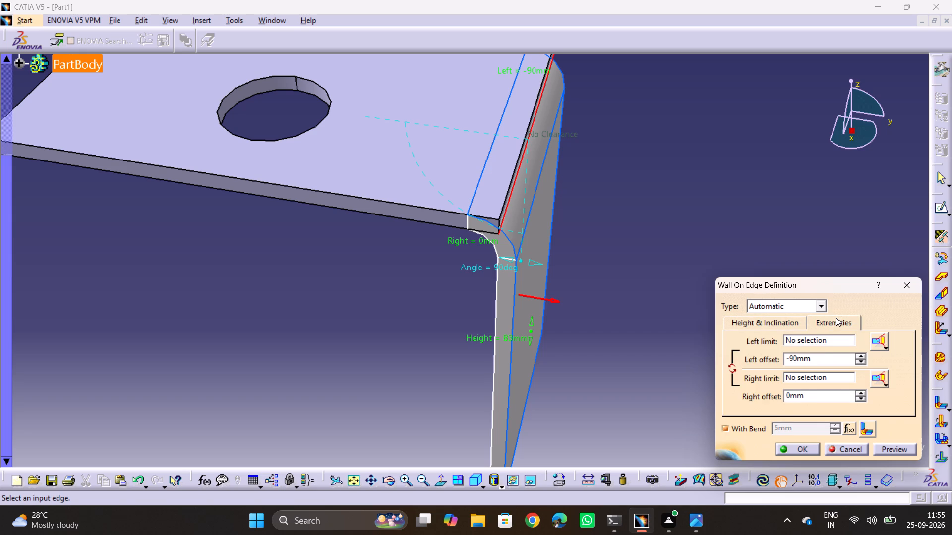
left_click(768, 321)
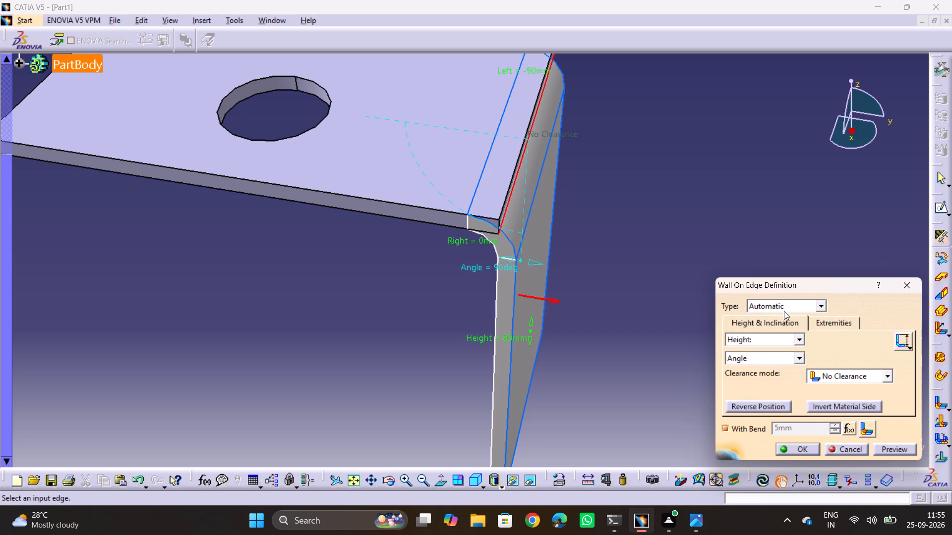
left_click(739, 425)
left_click(733, 425)
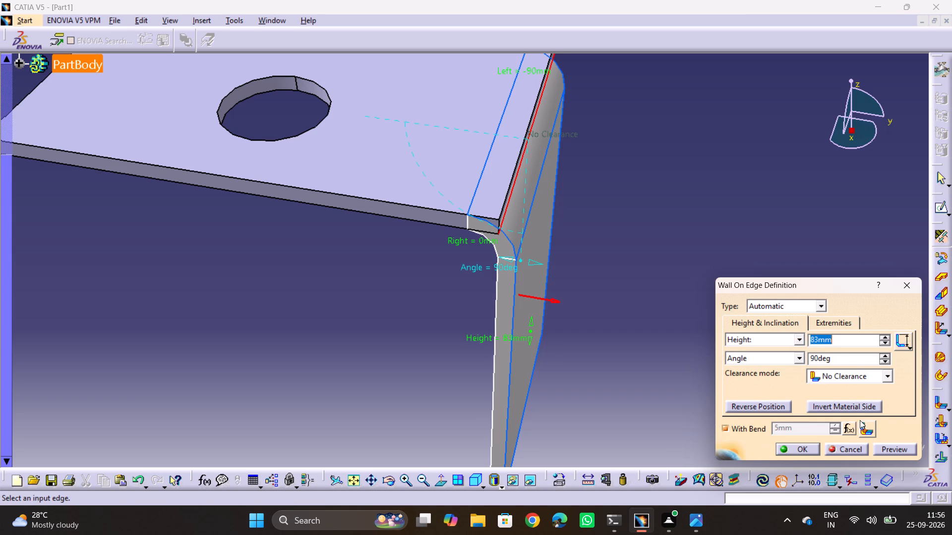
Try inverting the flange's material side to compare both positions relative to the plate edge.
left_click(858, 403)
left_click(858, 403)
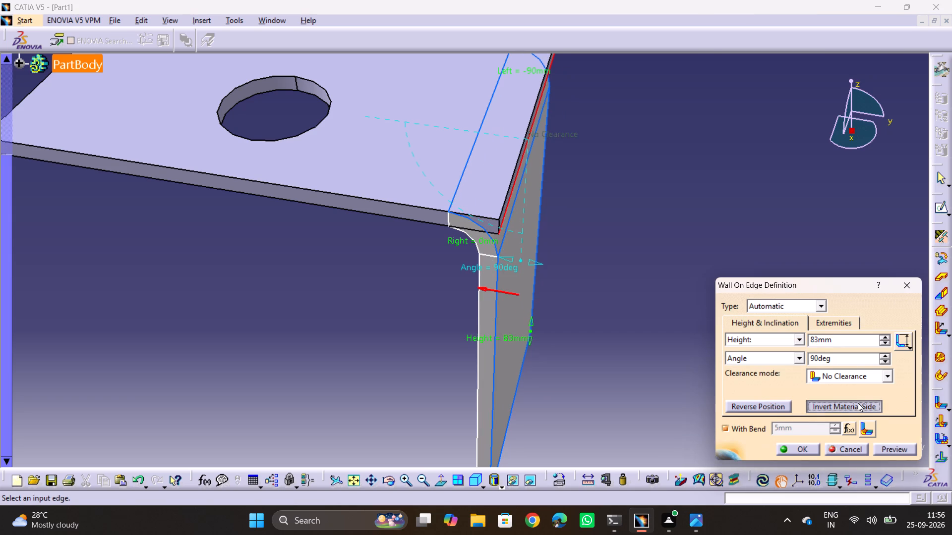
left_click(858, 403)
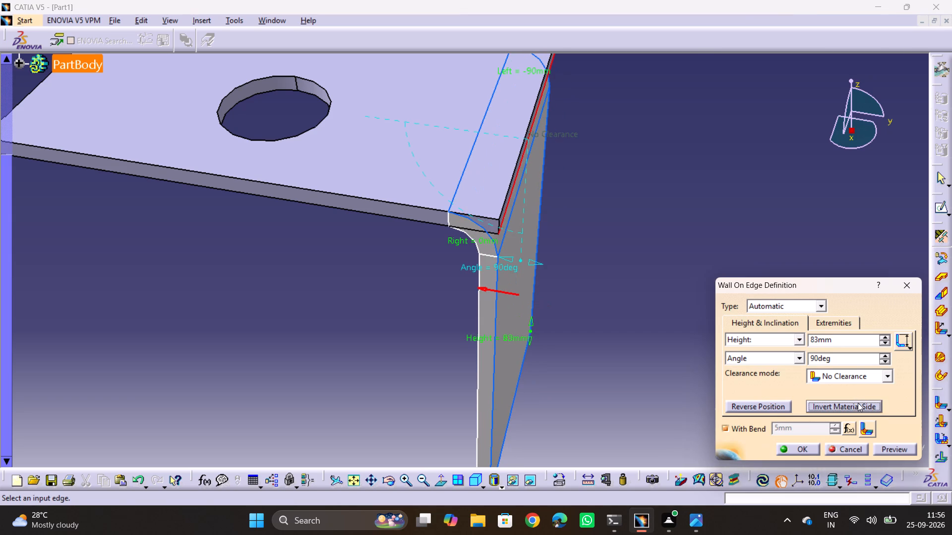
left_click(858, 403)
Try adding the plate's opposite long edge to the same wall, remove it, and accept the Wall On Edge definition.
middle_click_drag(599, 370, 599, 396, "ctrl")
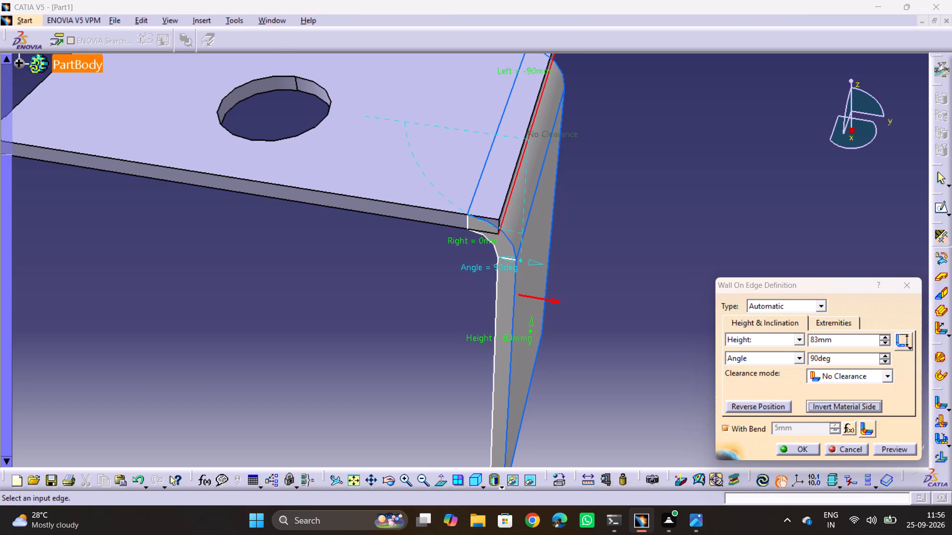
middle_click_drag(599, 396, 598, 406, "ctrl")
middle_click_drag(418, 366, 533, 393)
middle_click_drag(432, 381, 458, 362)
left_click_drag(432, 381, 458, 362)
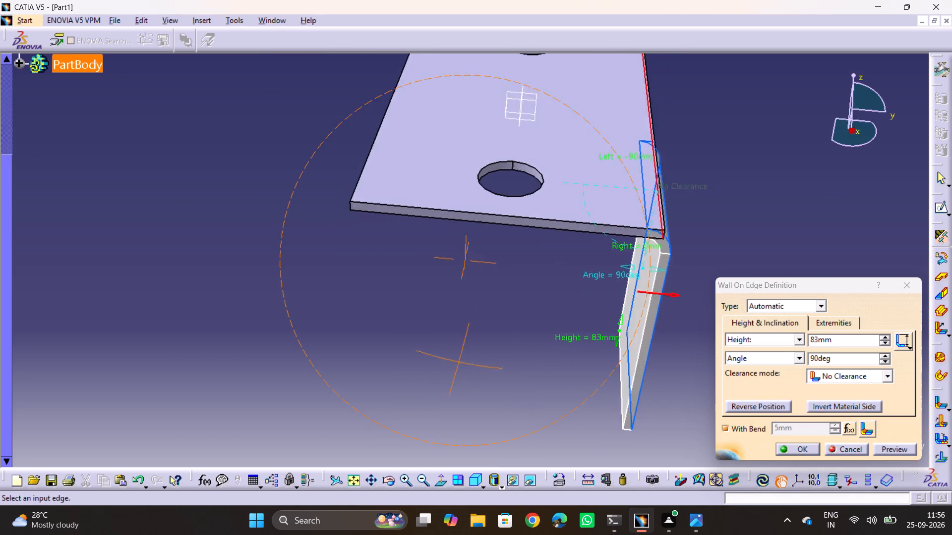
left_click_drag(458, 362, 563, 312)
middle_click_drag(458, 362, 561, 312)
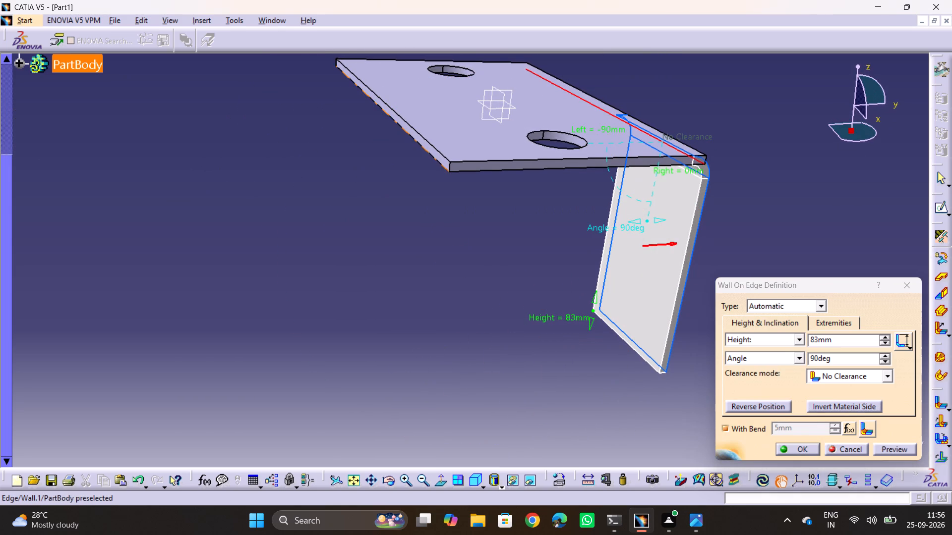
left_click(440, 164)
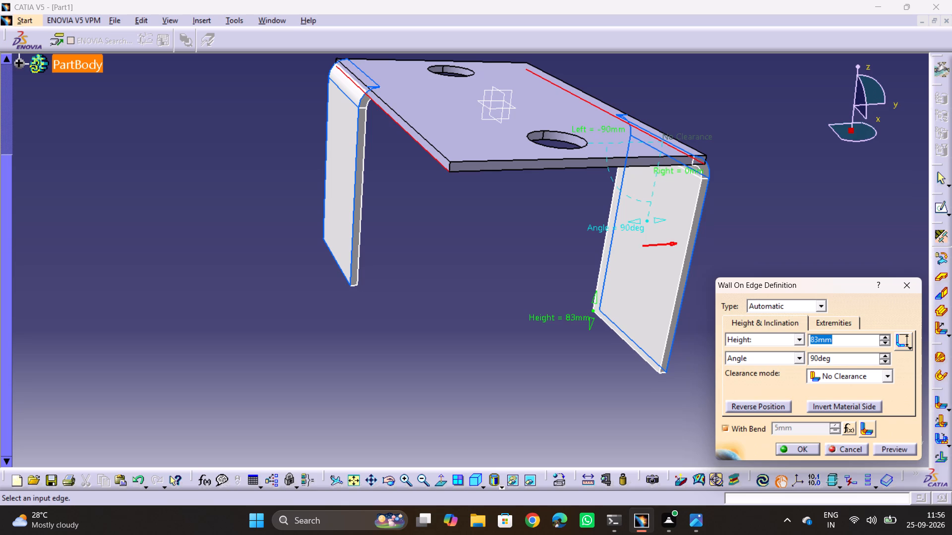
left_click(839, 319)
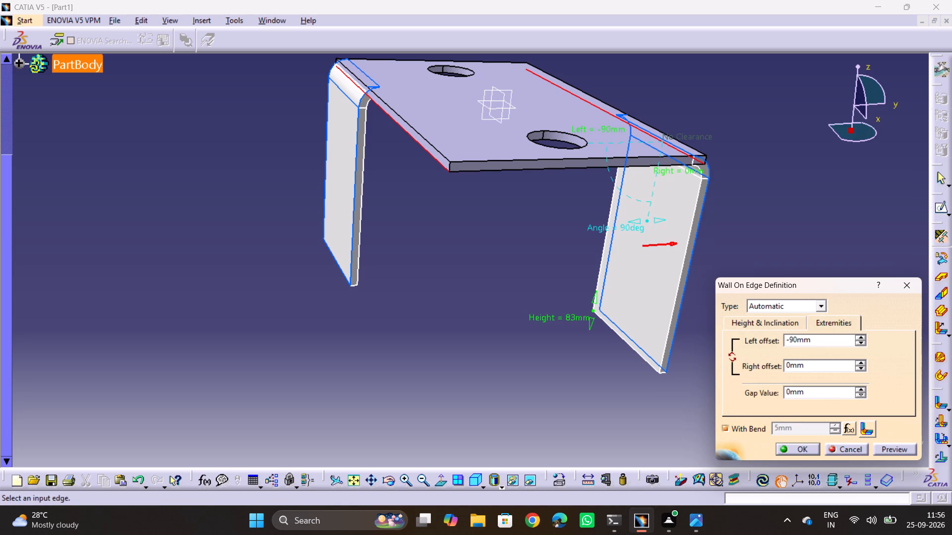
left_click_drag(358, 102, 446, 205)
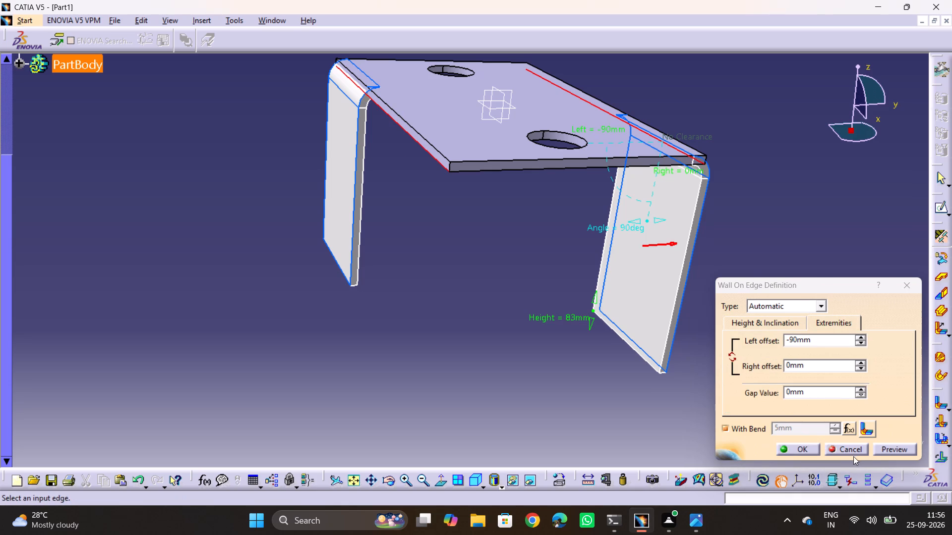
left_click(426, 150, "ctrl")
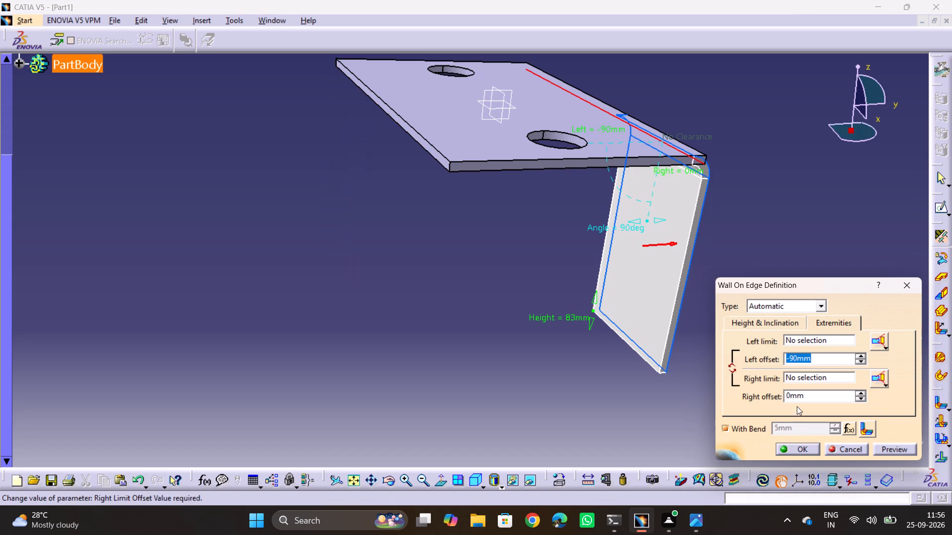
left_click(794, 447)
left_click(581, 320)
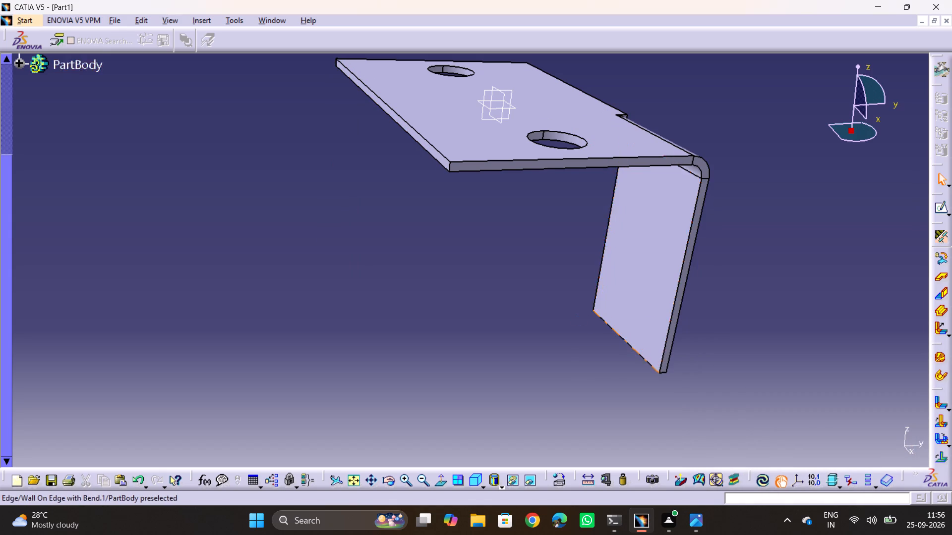
Start a second Wall On Edge, 83 mm high at 90 degrees, on the plate's opposite long edge.
left_click(939, 297)
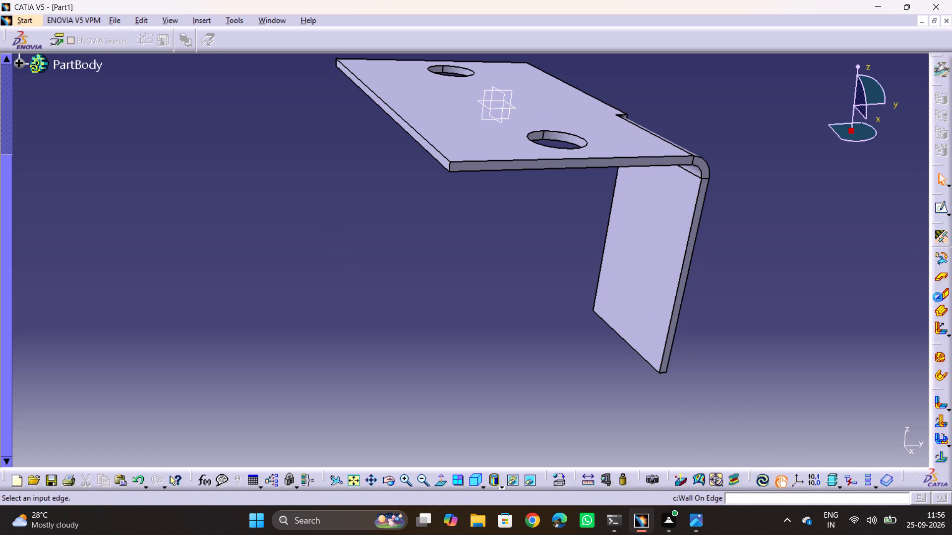
left_click(437, 162)
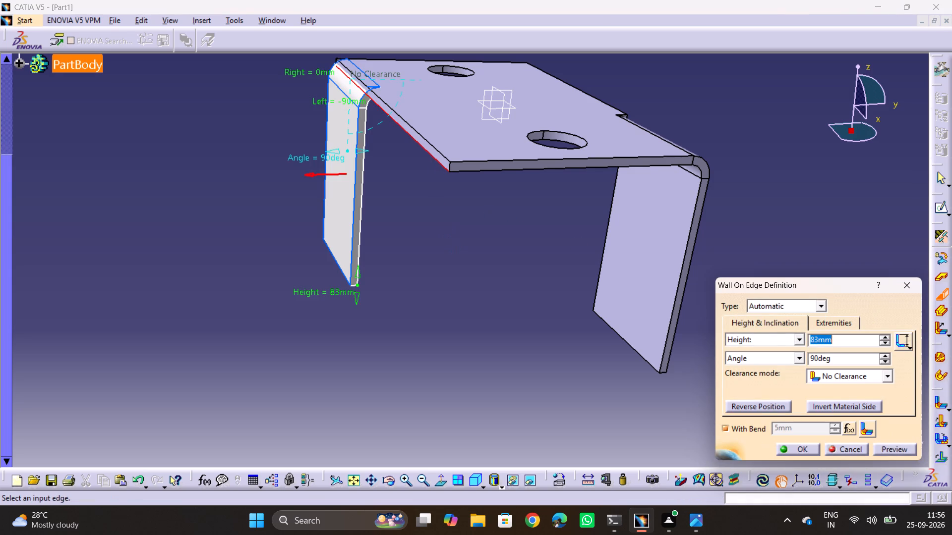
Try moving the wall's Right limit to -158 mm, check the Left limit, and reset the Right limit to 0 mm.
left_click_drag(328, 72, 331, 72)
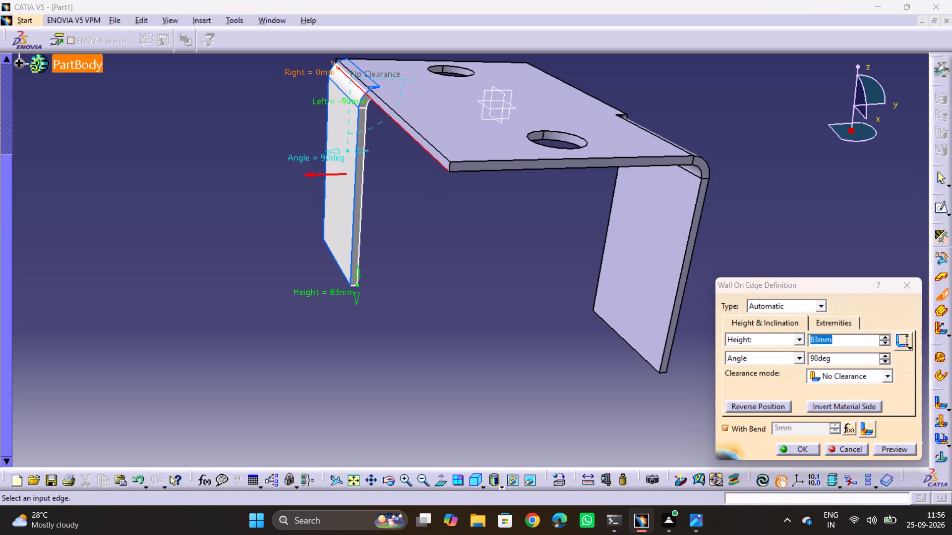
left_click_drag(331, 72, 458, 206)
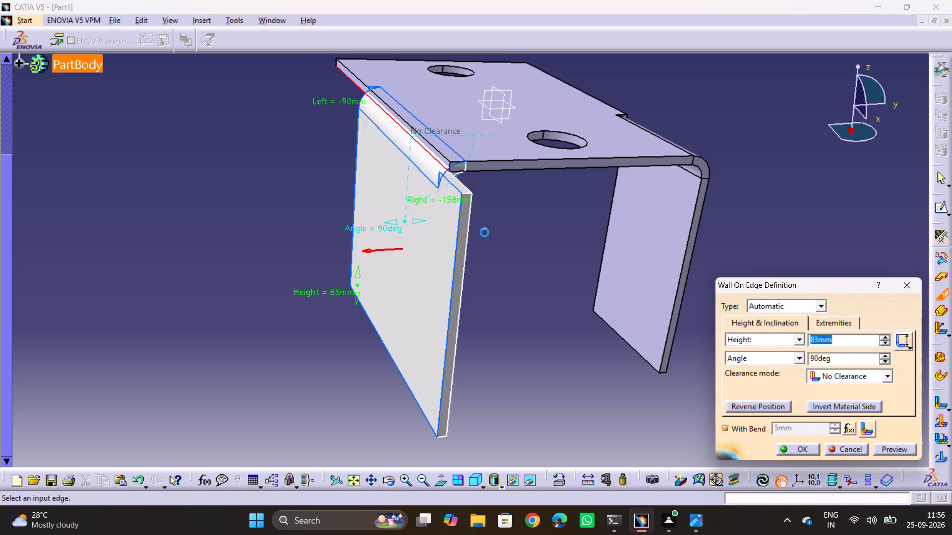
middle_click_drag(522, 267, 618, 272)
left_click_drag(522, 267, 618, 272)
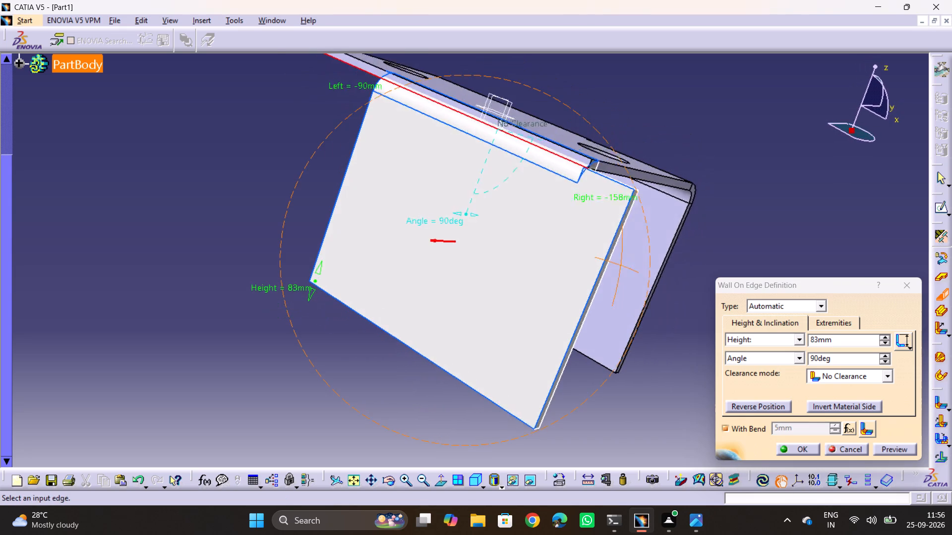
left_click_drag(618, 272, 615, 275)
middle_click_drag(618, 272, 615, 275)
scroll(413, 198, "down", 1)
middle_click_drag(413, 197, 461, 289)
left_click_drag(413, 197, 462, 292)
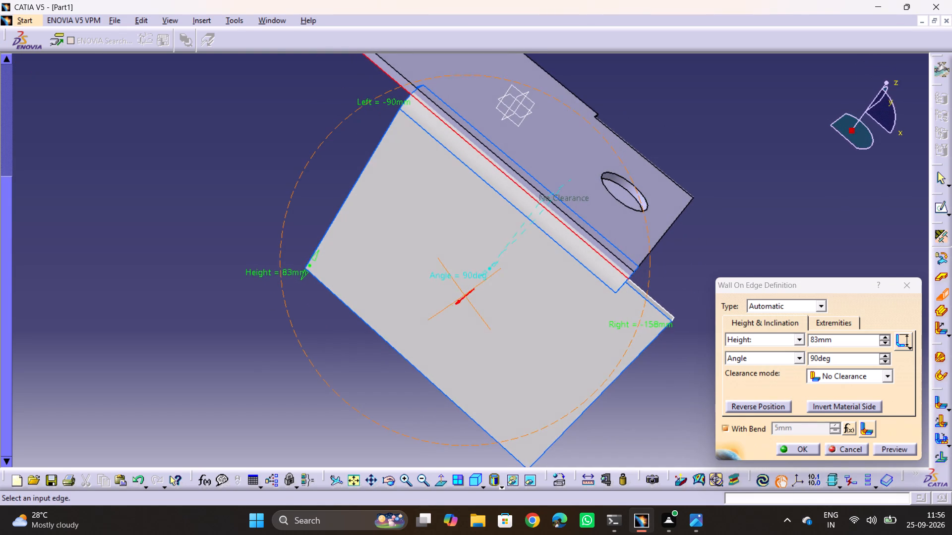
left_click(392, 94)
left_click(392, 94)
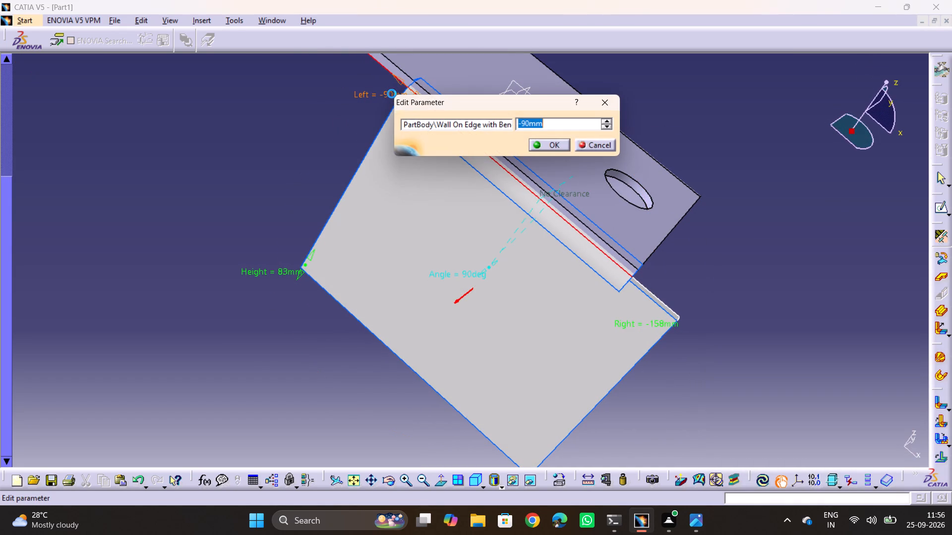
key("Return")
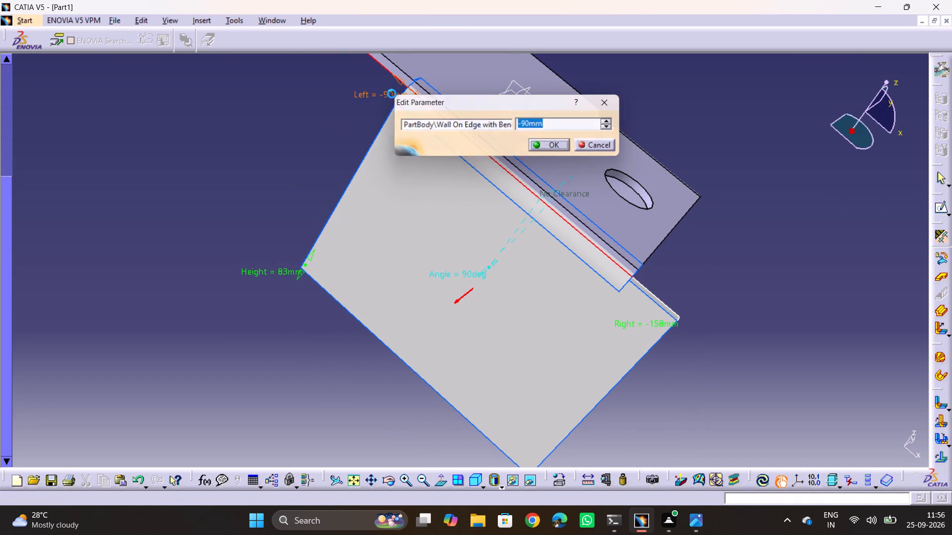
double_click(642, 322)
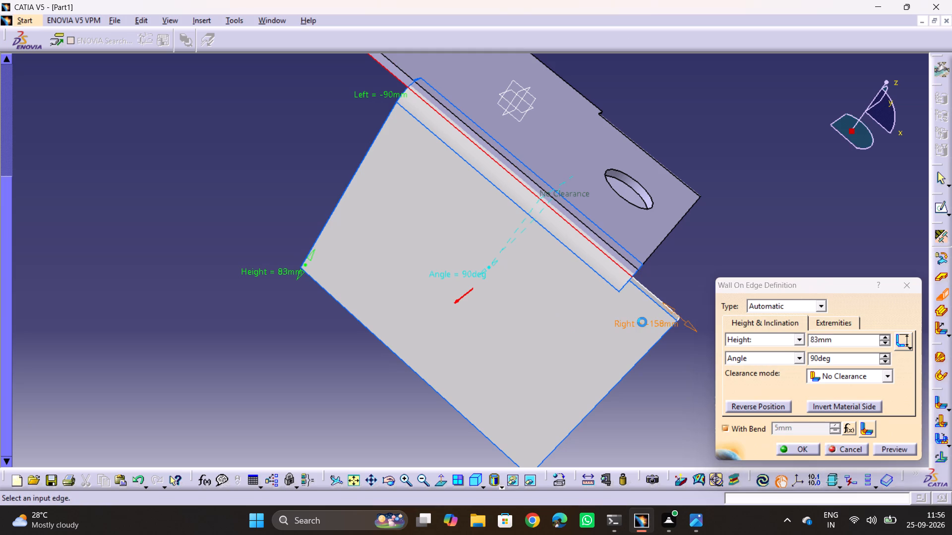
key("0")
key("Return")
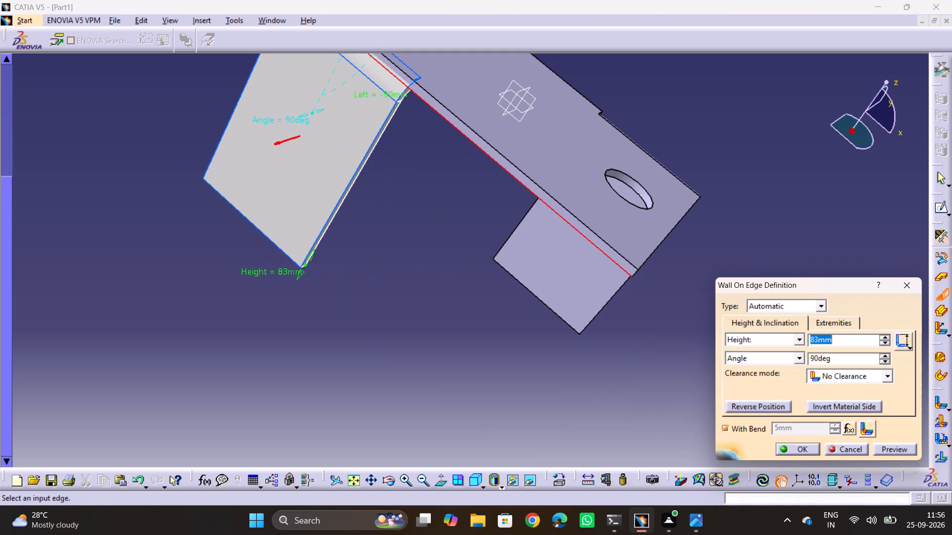
Set the wall's Left limit to 0 mm and its Right limit to -90 mm, and accept the flange.
middle_click_drag(422, 293, 382, 370)
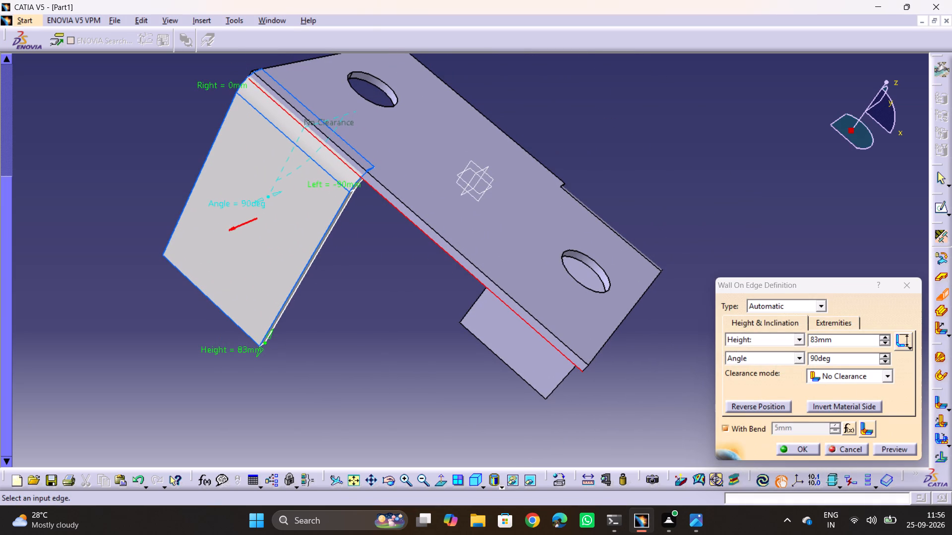
left_click_drag(346, 183, 510, 306)
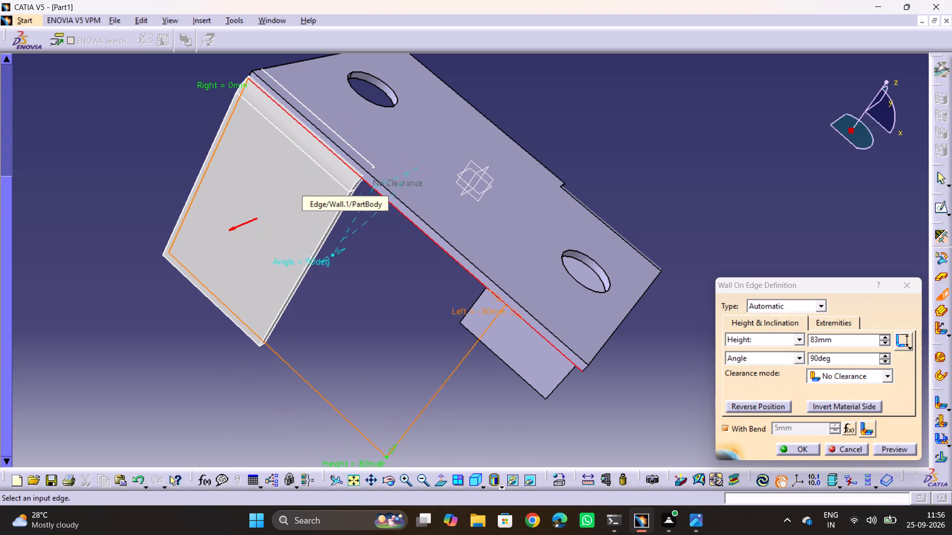
left_click_drag(510, 306, 577, 375)
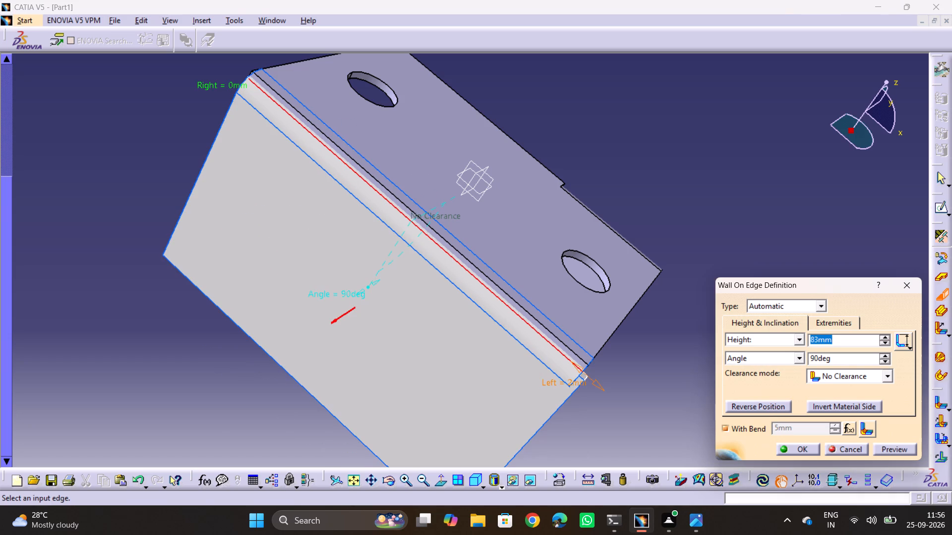
double_click(571, 383)
key("0")
key("Return")
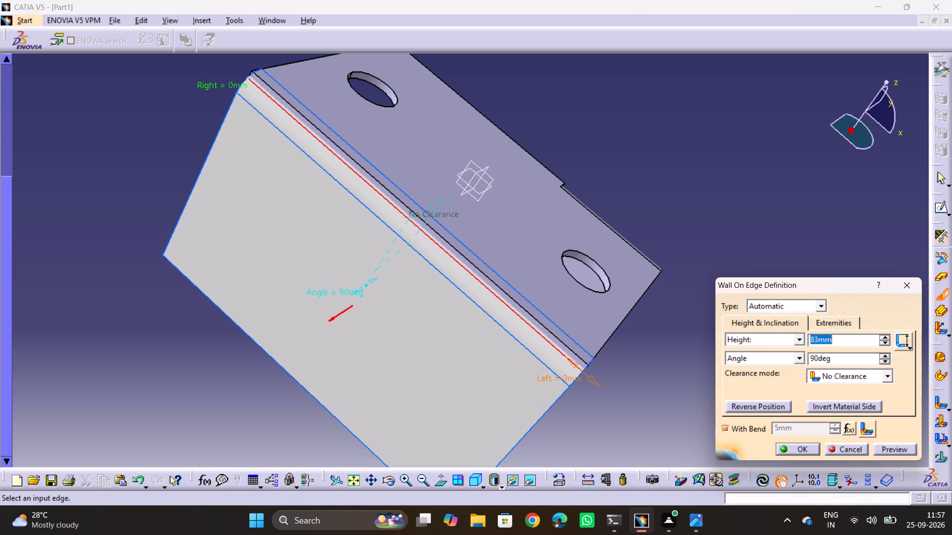
left_click_drag(220, 82, 430, 342)
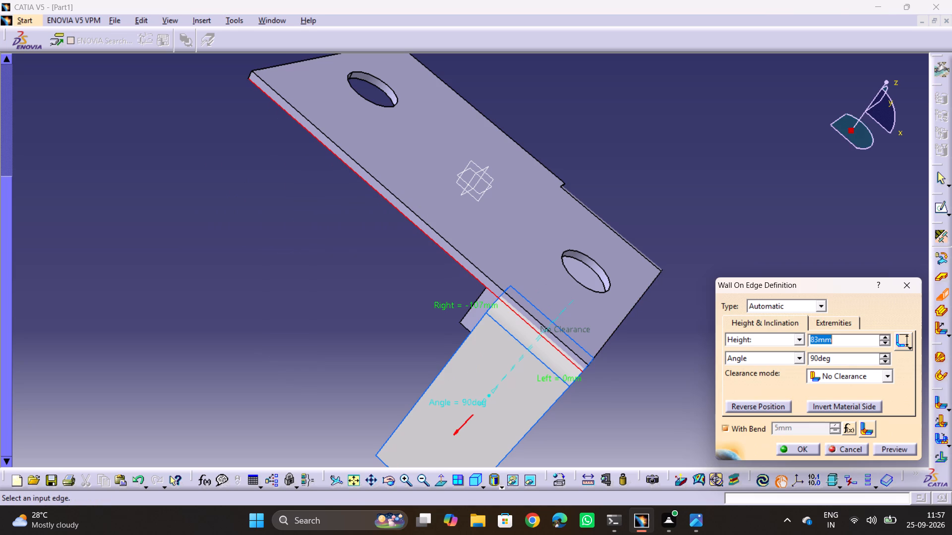
double_click(478, 303)
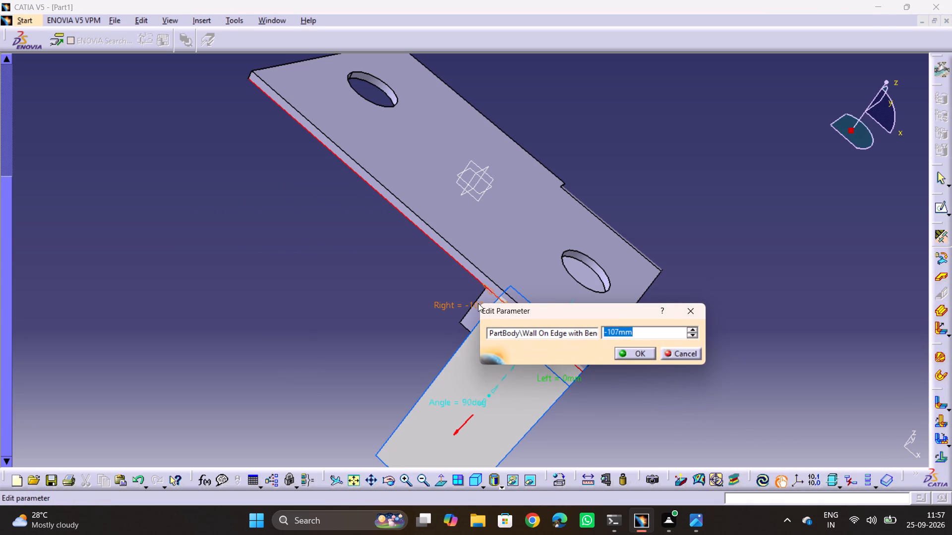
type("-90")
key("Return")
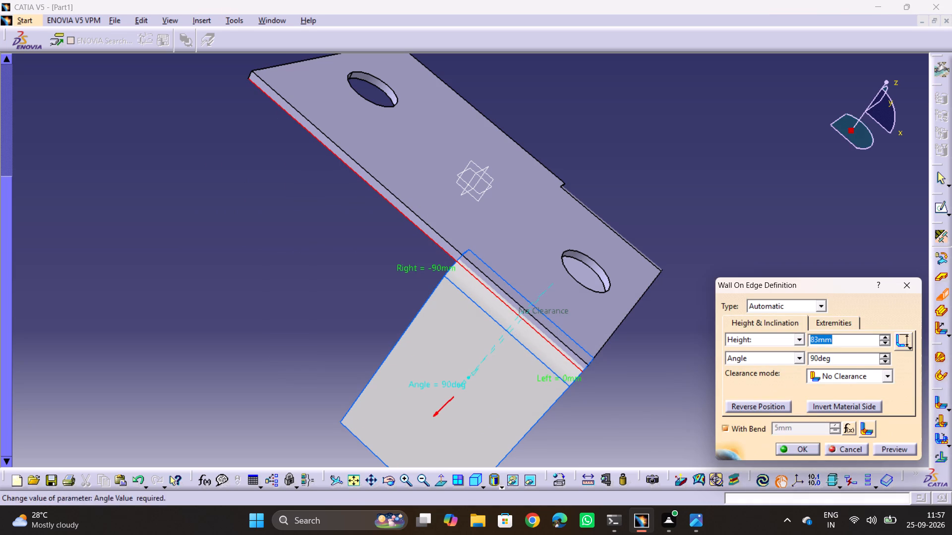
left_click(813, 449)
left_click(754, 357)
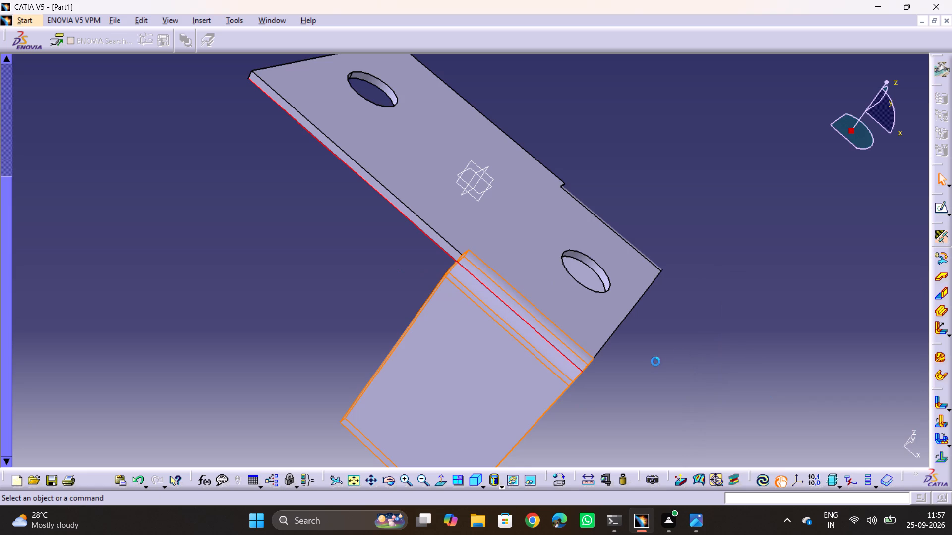
Inspect the bracket with both flanges against reference drawing 22.png, examining the dimensions of the bent upper arms.
middle_click_drag(657, 358, 405, 215)
left_click_drag(657, 358, 405, 214)
middle_click_drag(452, 145, 486, 216, "ctrl")
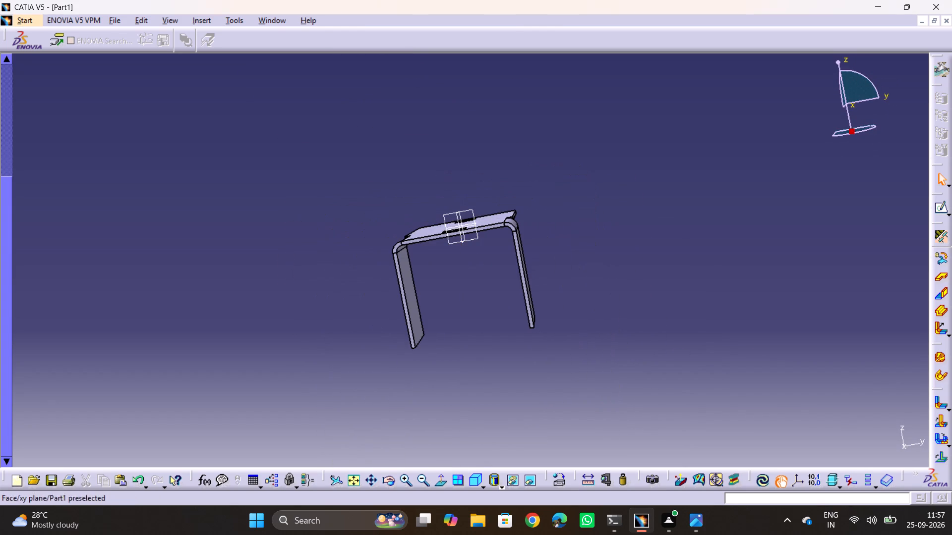
middle_click_drag(465, 229, 497, 295)
left_click_drag(465, 229, 497, 295)
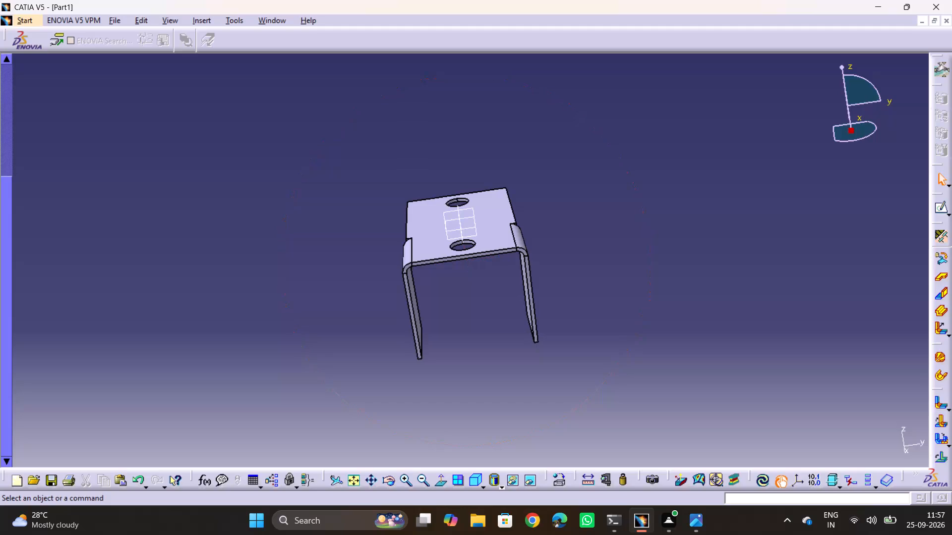
key("alt+Tab")
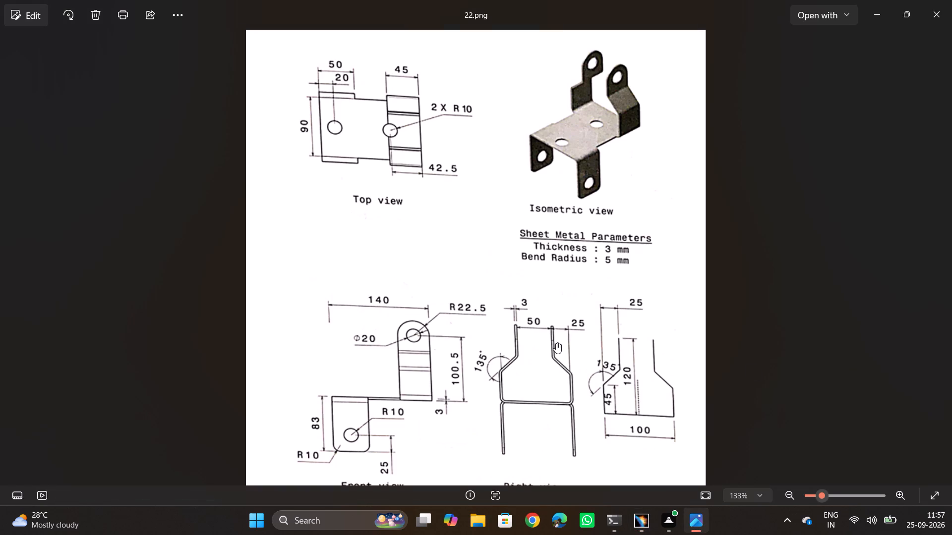
key("alt+Tab")
scroll(658, 370, "down", 1)
middle_click_drag(658, 368, 613, 322)
left_click_drag(654, 368, 613, 322)
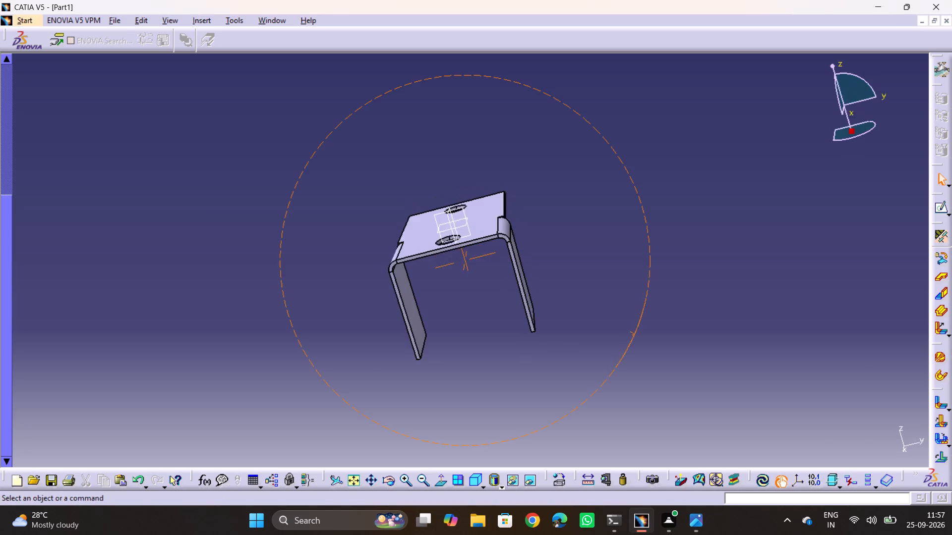
left_click_drag(613, 322, 467, 384)
middle_click_drag(613, 322, 467, 383)
scroll(467, 370, "up", 1)
middle_click_drag(722, 199, 490, 225)
left_click_drag(721, 199, 490, 225)
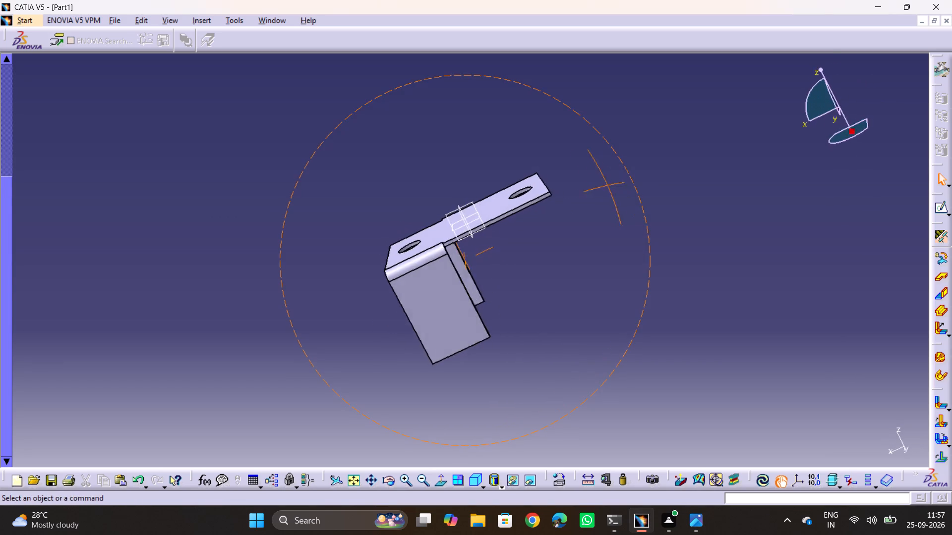
left_click_drag(490, 225, 419, 275)
middle_click_drag(490, 225, 417, 275)
middle_click_drag(790, 156, 648, 224)
left_click_drag(746, 170, 650, 232)
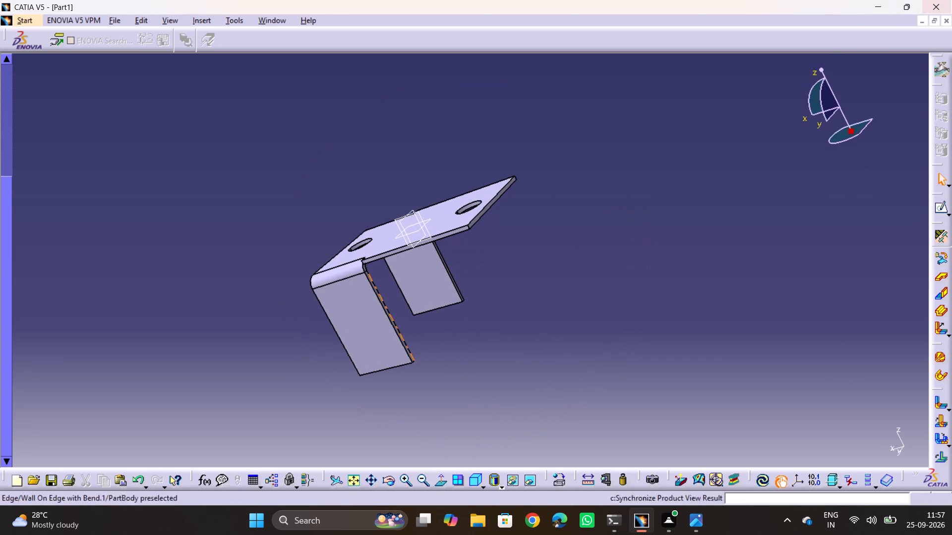
middle_click_drag(489, 196, 520, 117, "ctrl")
middle_click_drag(714, 327, 494, 429)
left_click_drag(711, 327, 494, 429)
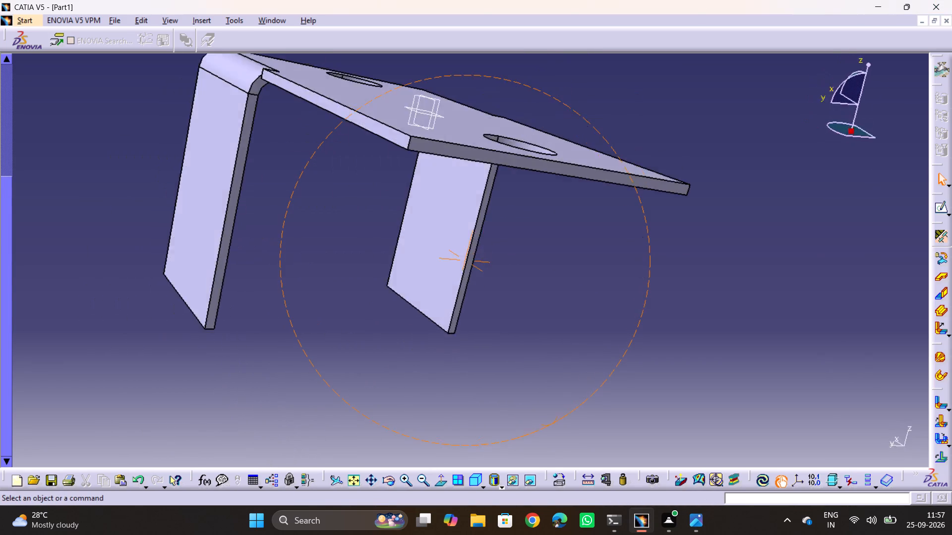
middle_click_drag(494, 429, 413, 431)
left_click_drag(494, 429, 420, 410)
middle_click_drag(510, 317, 615, 420)
key("alt+Tab")
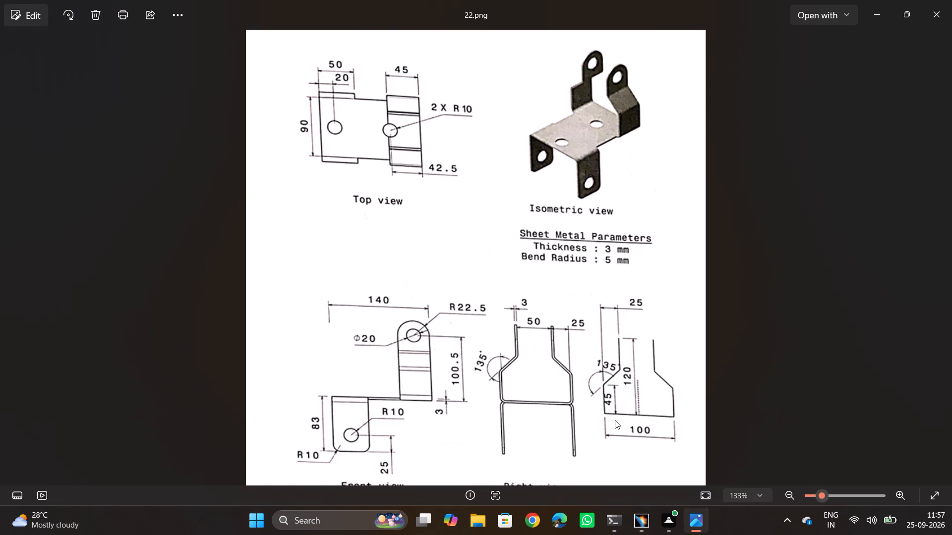
middle_click_drag(611, 355, 619, 339)
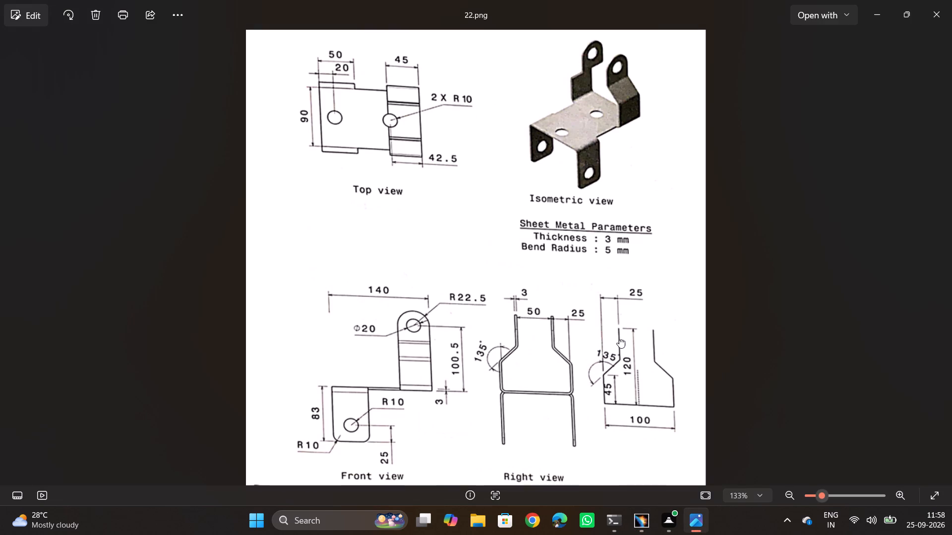
middle_click_drag(619, 339, 626, 388)
middle_click_drag(554, 407, 620, 342)
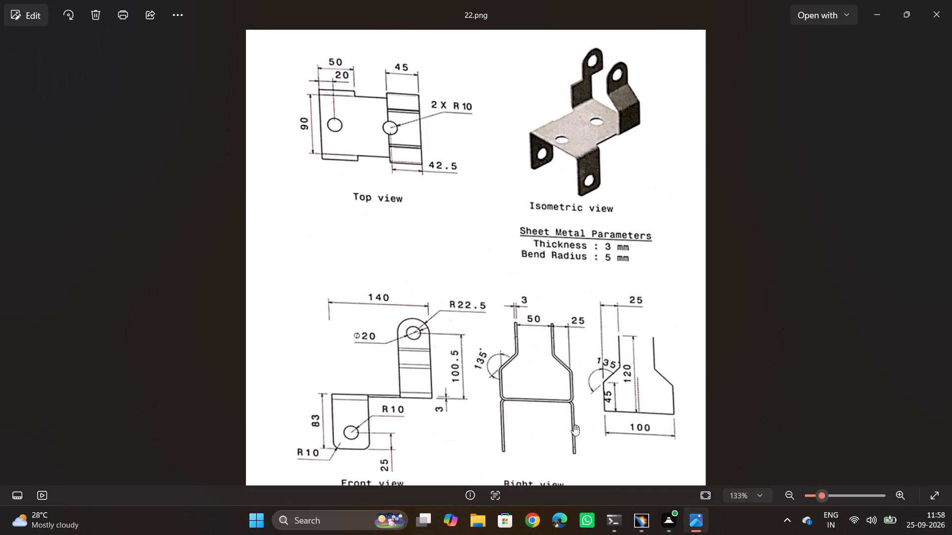
key("alt+Tab")
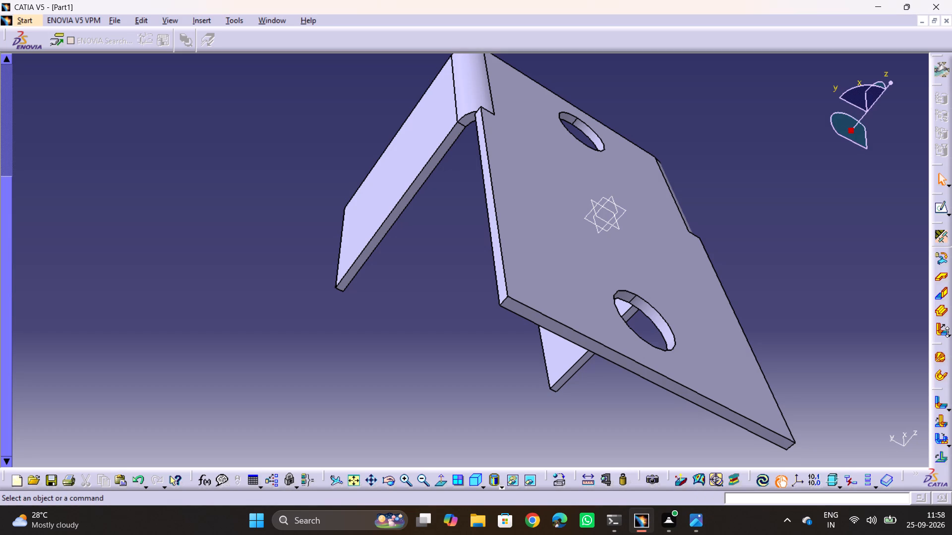
Start an Extrusion and open a new sketch for its profile on the narrow end face of the plate.
left_click(942, 328)
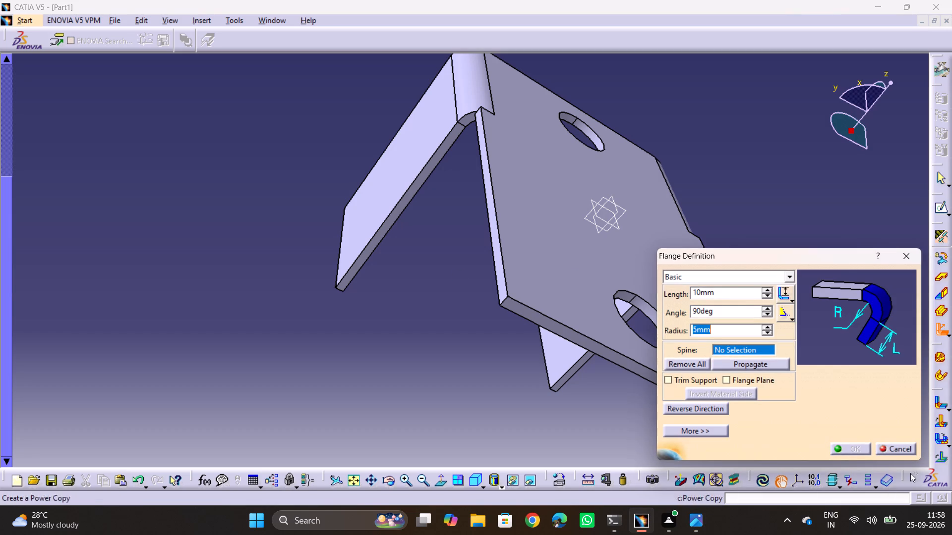
left_click(892, 445)
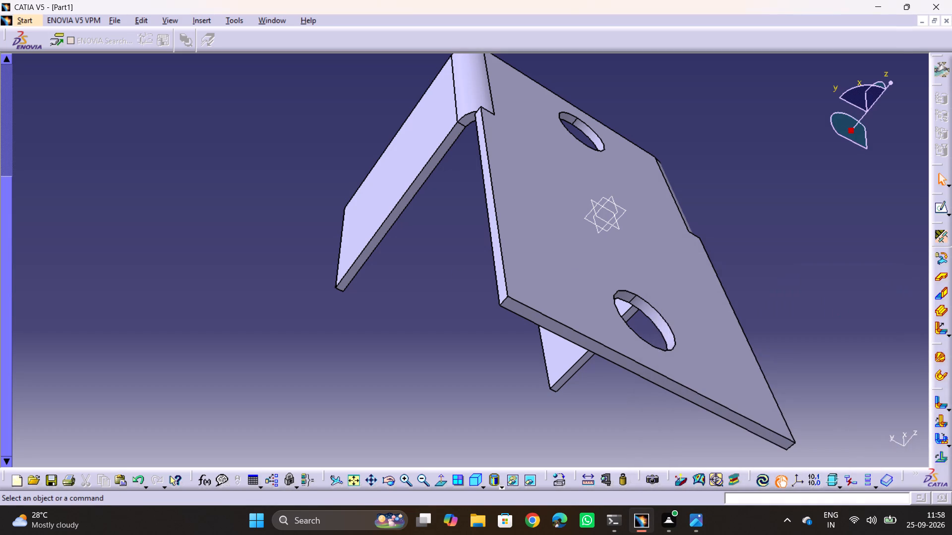
left_click(934, 307)
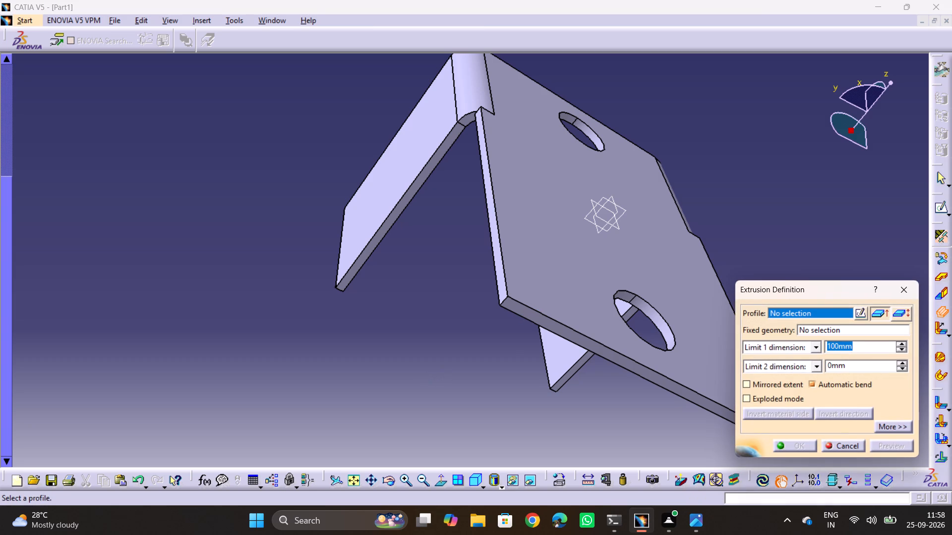
left_click(864, 312)
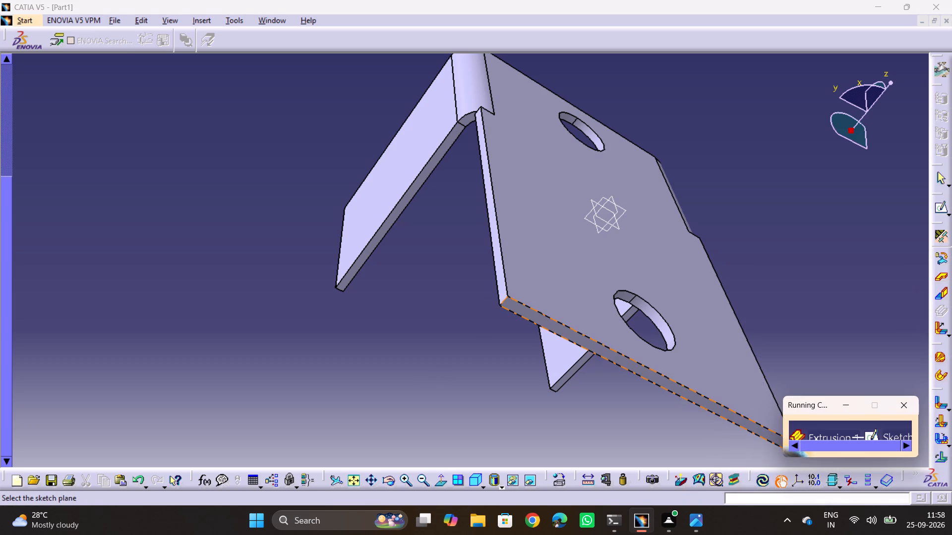
left_click(514, 306)
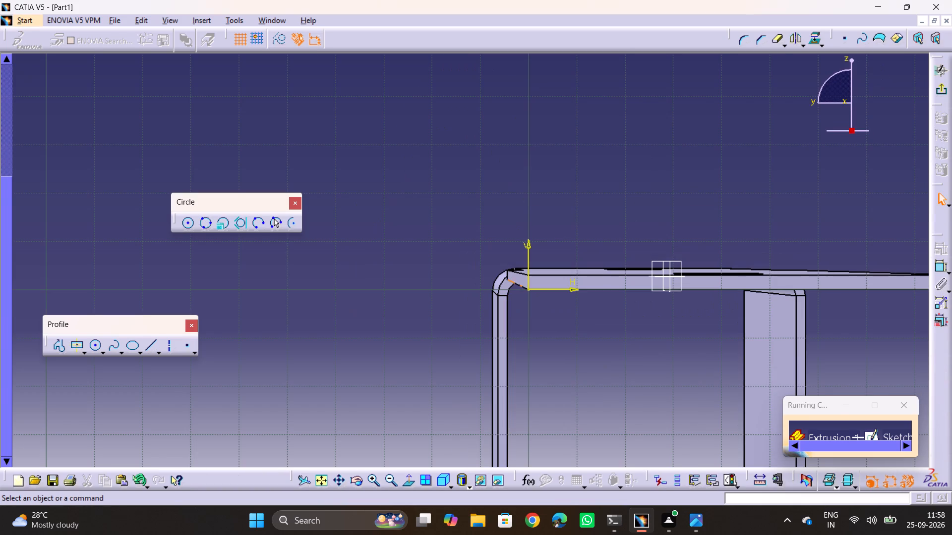
Sketch an open three-segment profile beside the plate's end corner: vertical about 27 mm, inward slant about 27 mm, and vertical about 25 mm.
middle_click_drag(535, 230, 502, 278)
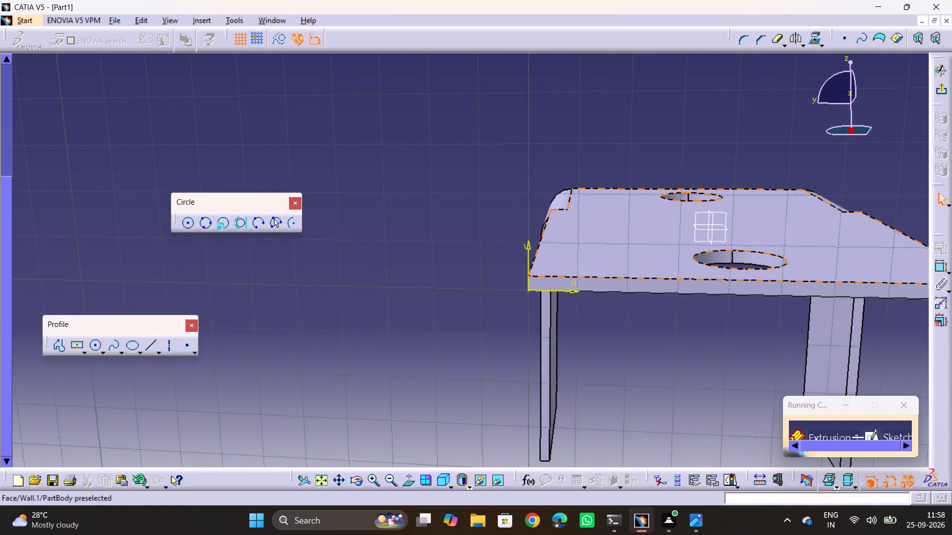
middle_click_drag(569, 262, 279, 277)
middle_click_drag(543, 306, 605, 278)
key("alt+Tab")
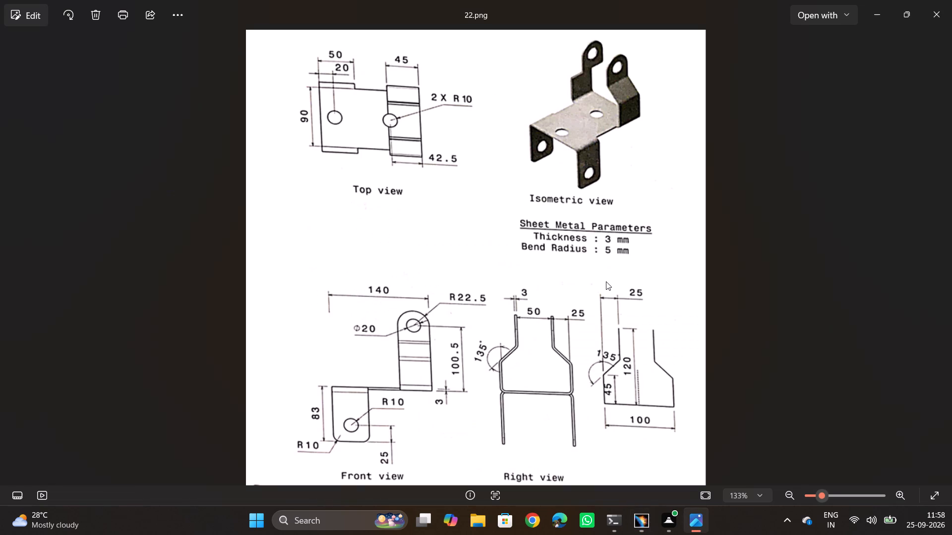
key("alt+Tab")
middle_click_drag(497, 277, 536, 265)
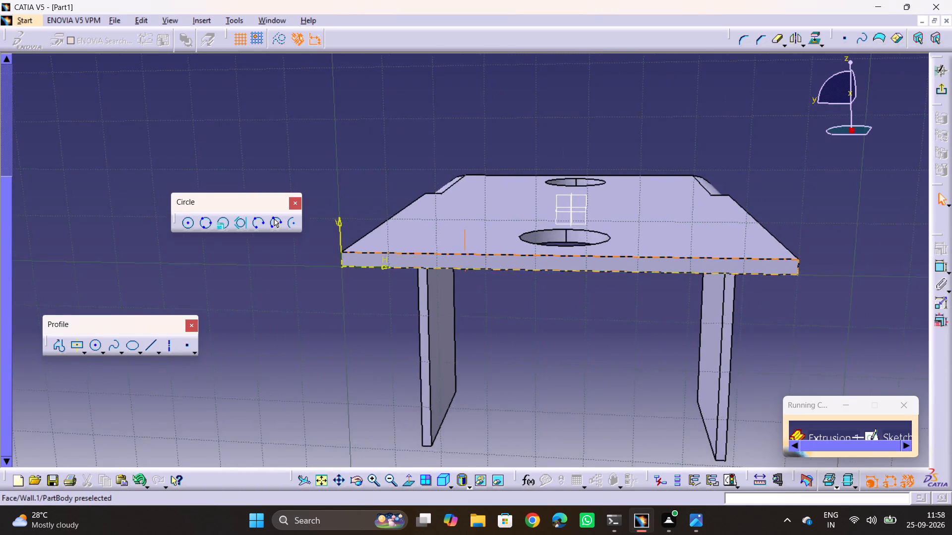
middle_click_drag(536, 265, 579, 262)
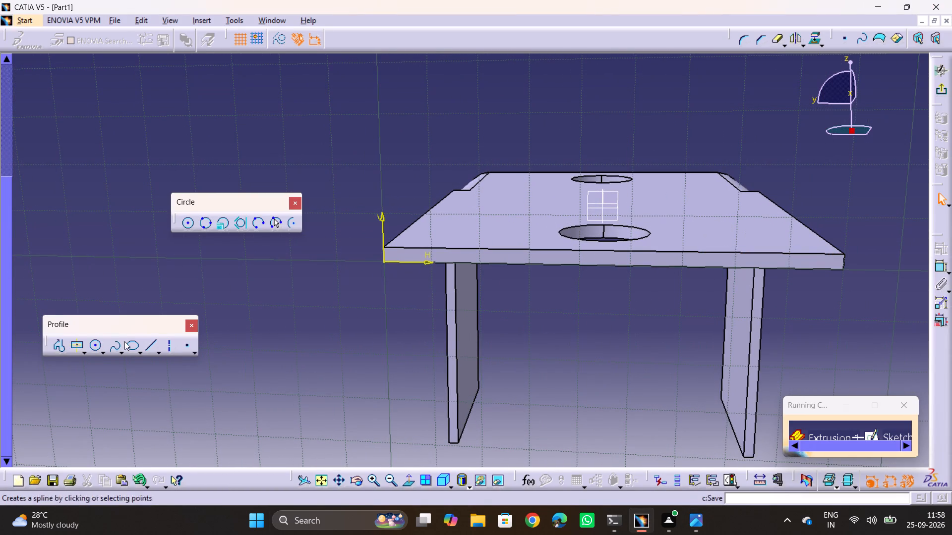
left_click(64, 341)
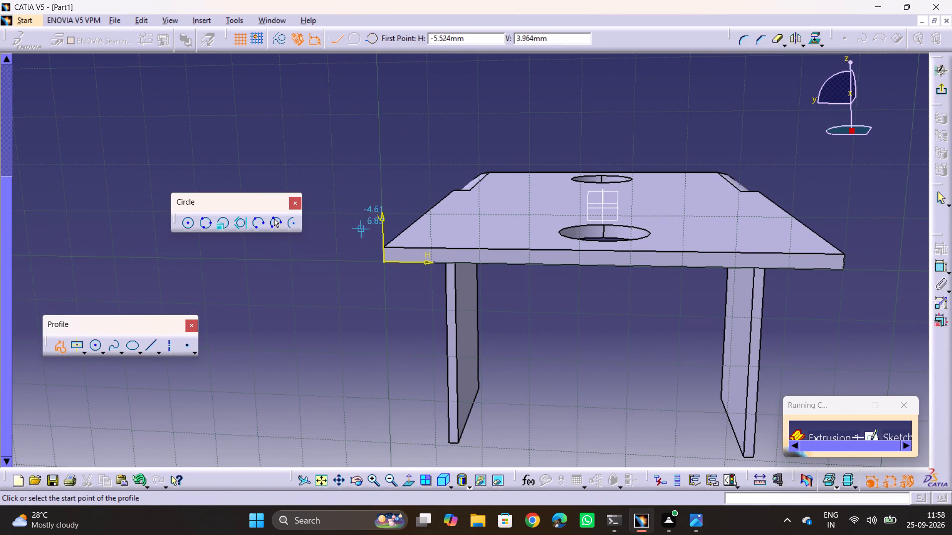
left_click(357, 248)
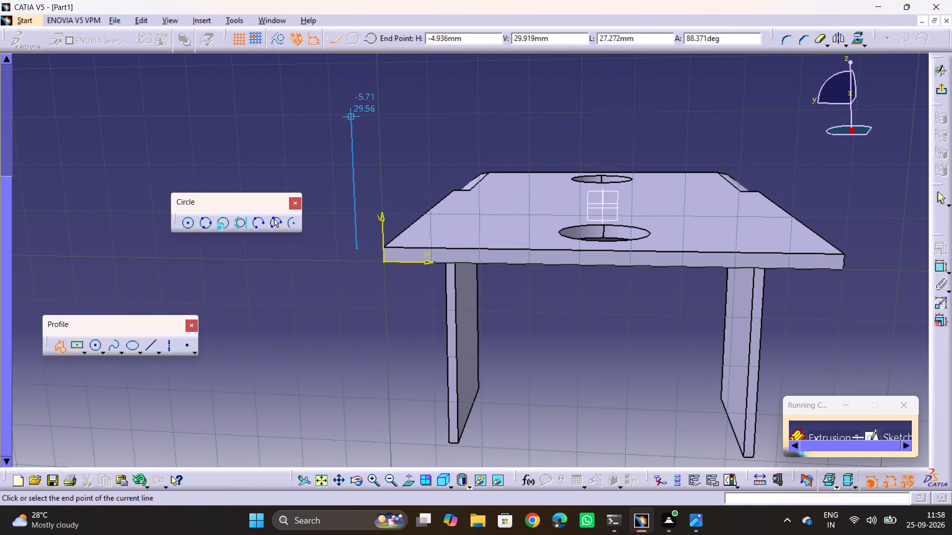
left_click(351, 115)
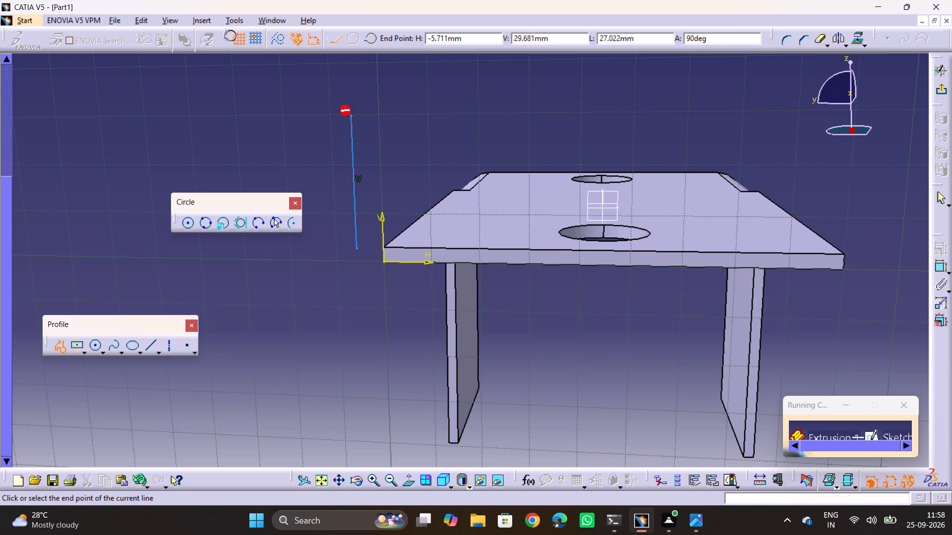
middle_click_drag(410, 84, 440, 185, "ctrl")
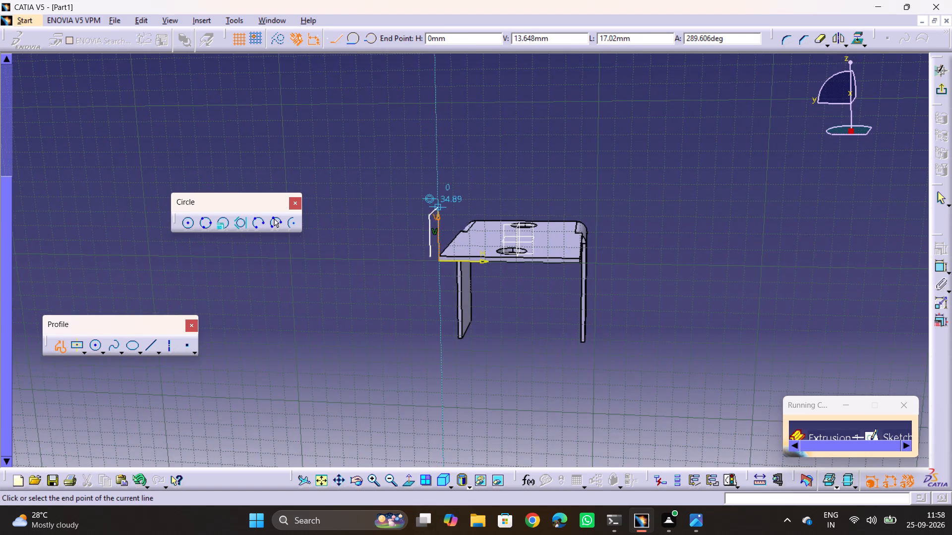
middle_click_drag(444, 243, 491, 186)
middle_click_drag(510, 214, 540, 145)
left_click_drag(526, 213, 540, 145)
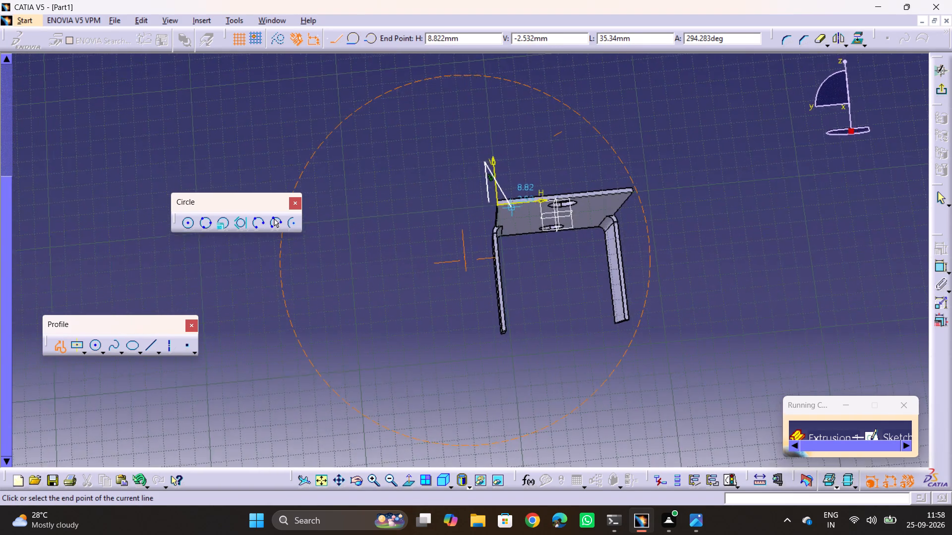
left_click_drag(540, 145, 547, 186)
middle_click_drag(540, 145, 547, 186)
middle_click_drag(512, 150, 543, 32, "ctrl")
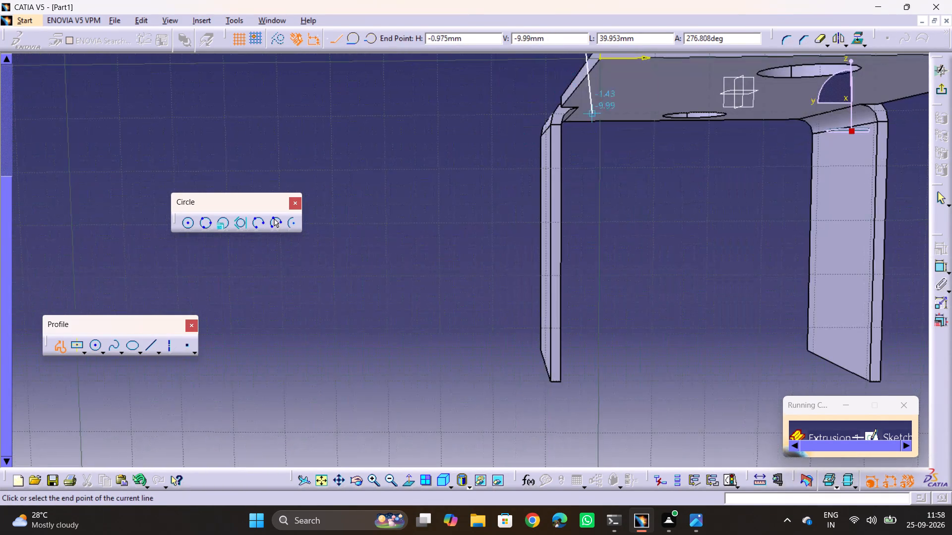
middle_click_drag(594, 113, 595, 184, "ctrl")
middle_click_drag(586, 184, 575, 219)
left_click_drag(586, 184, 575, 219)
middle_click_drag(638, 107, 617, 157, "ctrl")
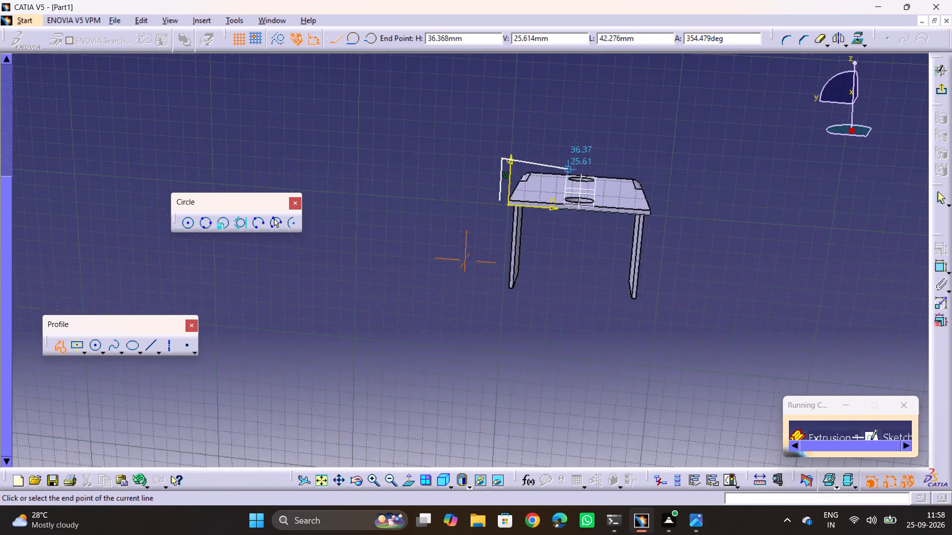
middle_click_drag(617, 157, 557, 77, "ctrl")
middle_click_drag(688, 97, 400, 318)
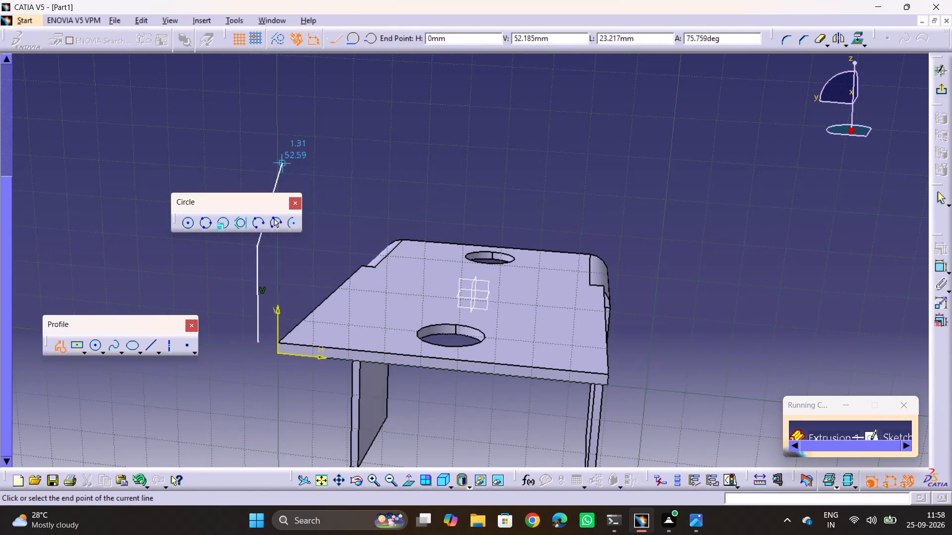
key("alt+Tab")
key("alt+Tab")
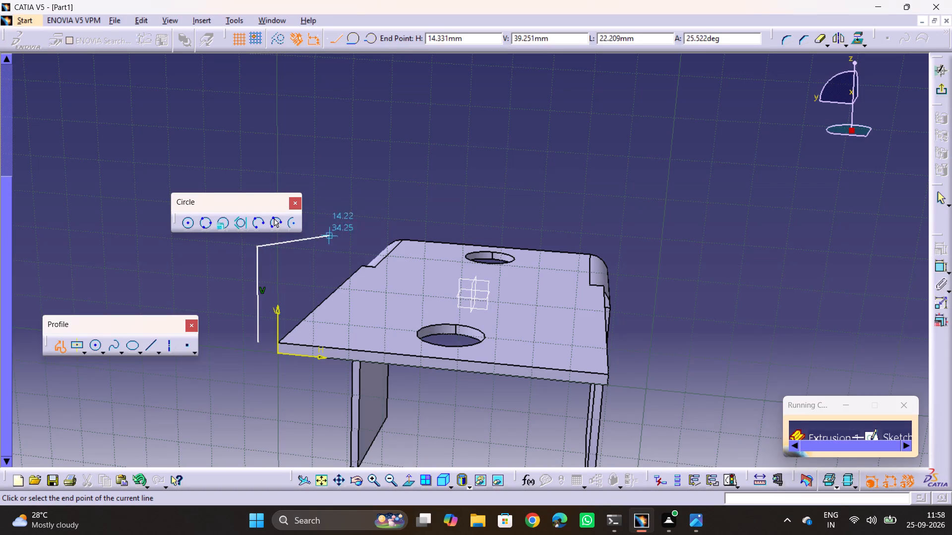
left_click(335, 193)
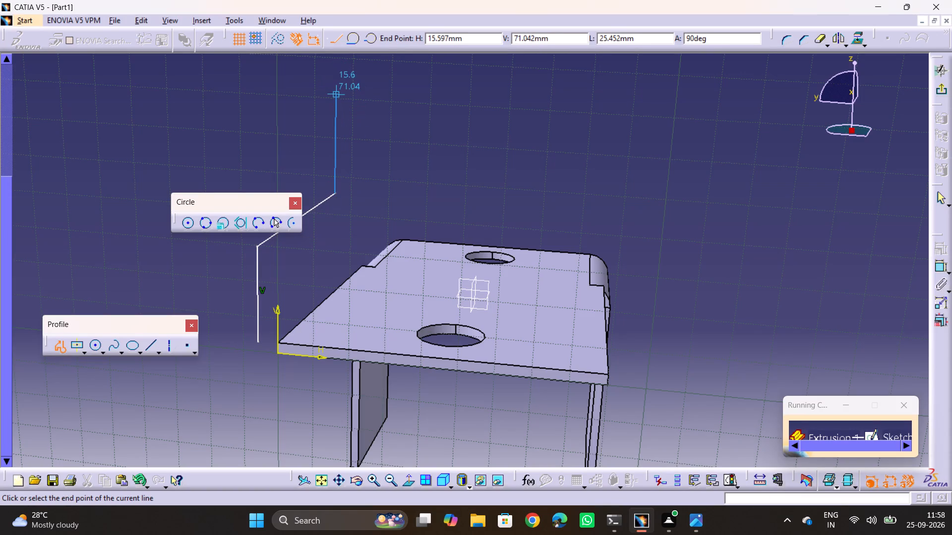
left_click(339, 95)
key("Escape")
key("Escape")
key("Escape")
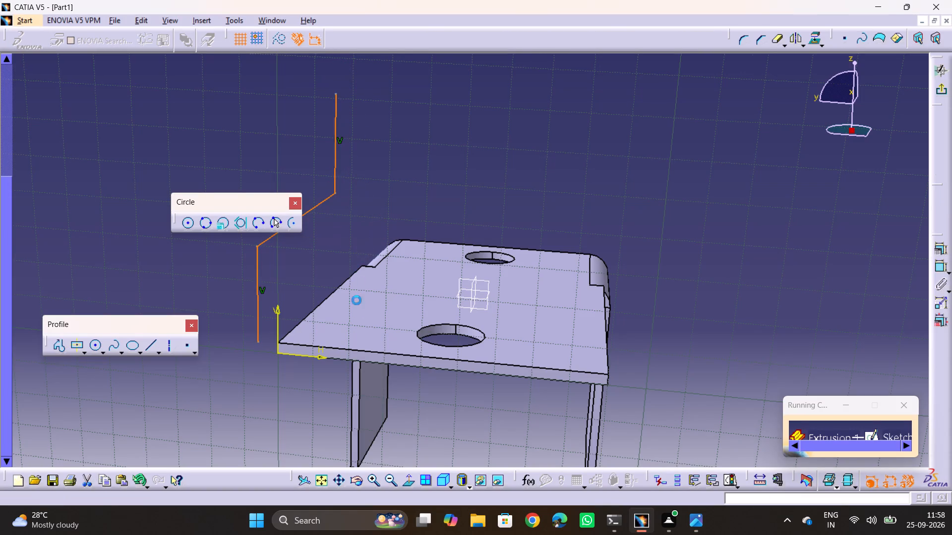
key("Escape")
Constrain the profile's lower endpoint to be coincident with the sketch origin at the plate's corner.
middle_click_drag(315, 395, 370, 357)
left_click_drag(314, 395, 370, 357)
middle_click_drag(370, 357, 364, 360)
left_click(268, 338)
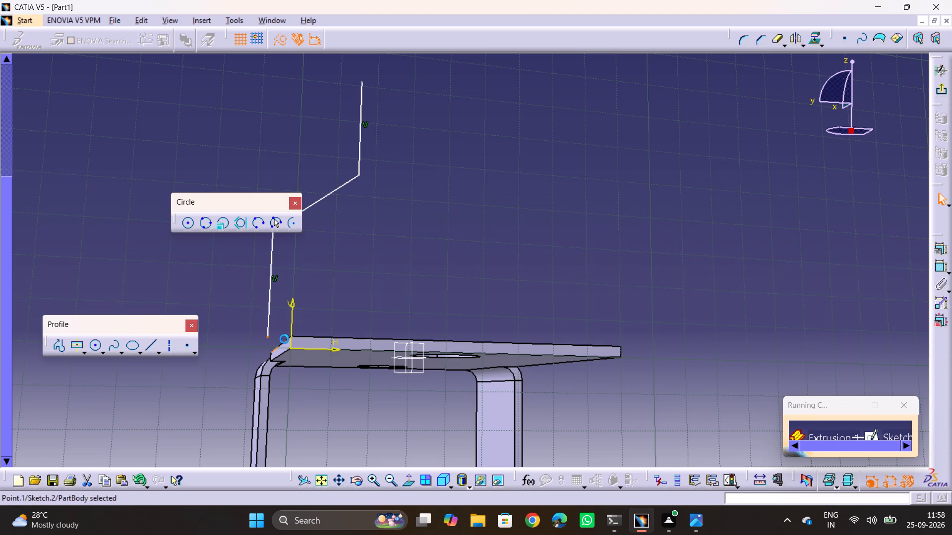
left_click(292, 346, "ctrl")
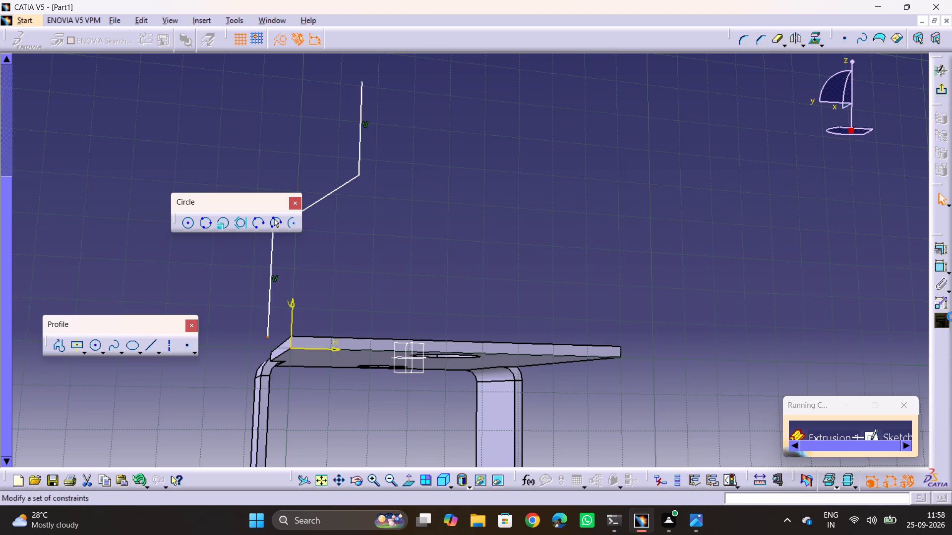
left_click(941, 254)
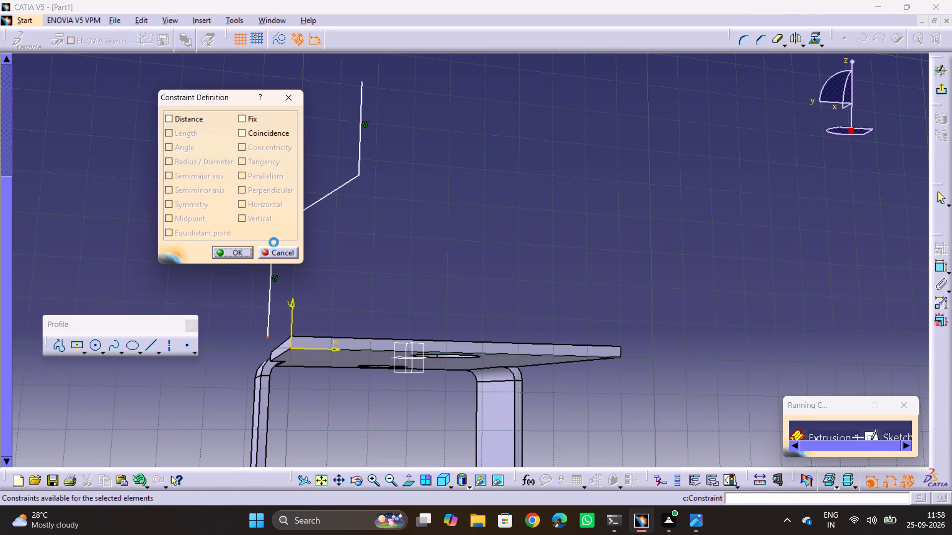
left_click(251, 132)
left_click(225, 252)
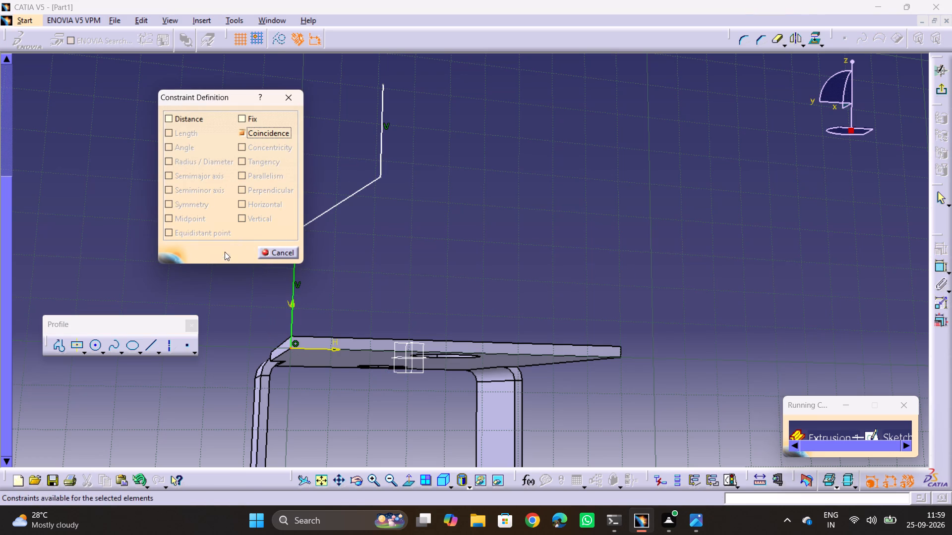
Dimension the profile's lower vertical line and set its length to 45 mm, as in reference drawing 22.png.
middle_click(379, 290)
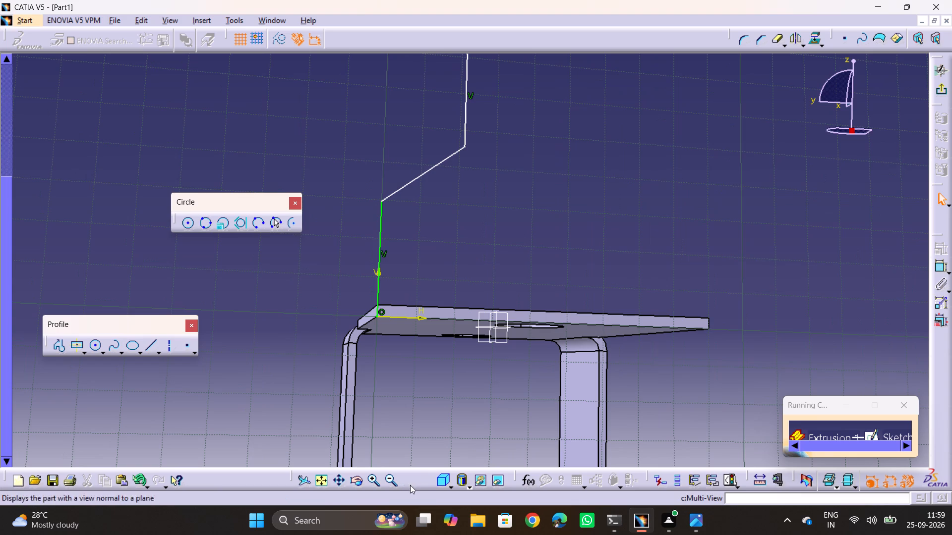
left_click(342, 484)
left_click(321, 480)
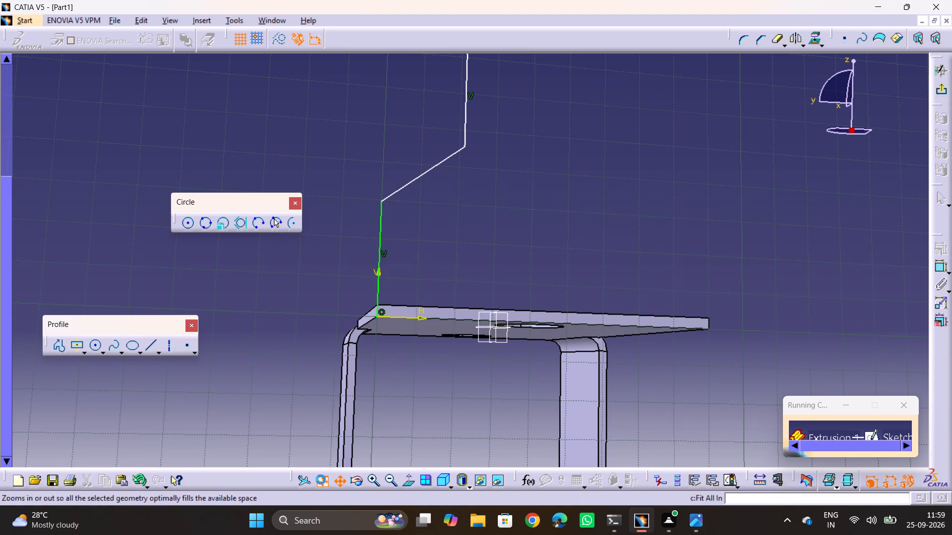
left_click(412, 479)
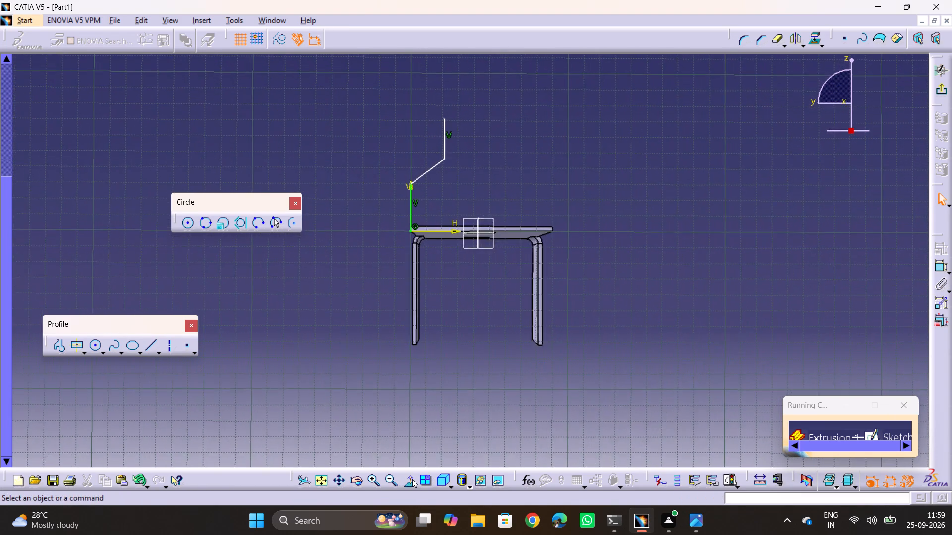
left_click(344, 97)
key("alt+Tab")
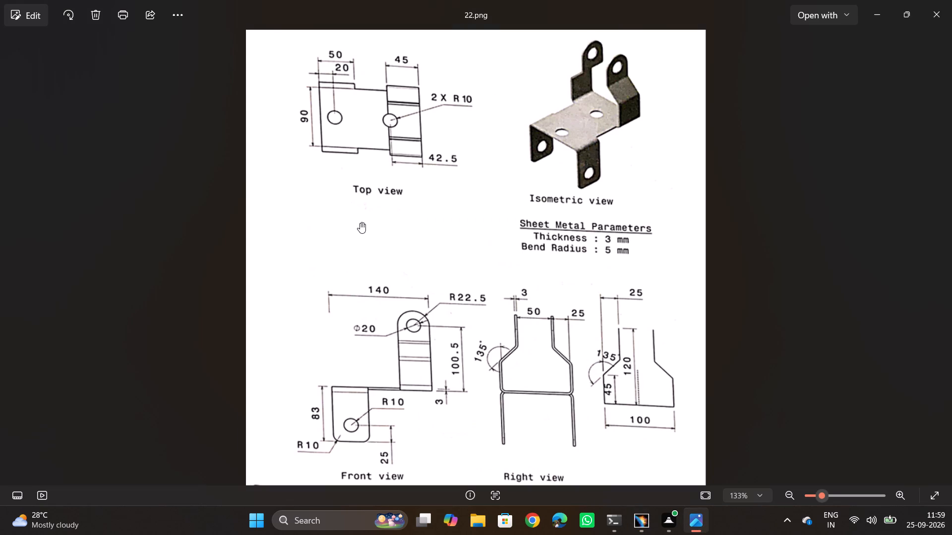
key("alt+Tab")
left_click(939, 273)
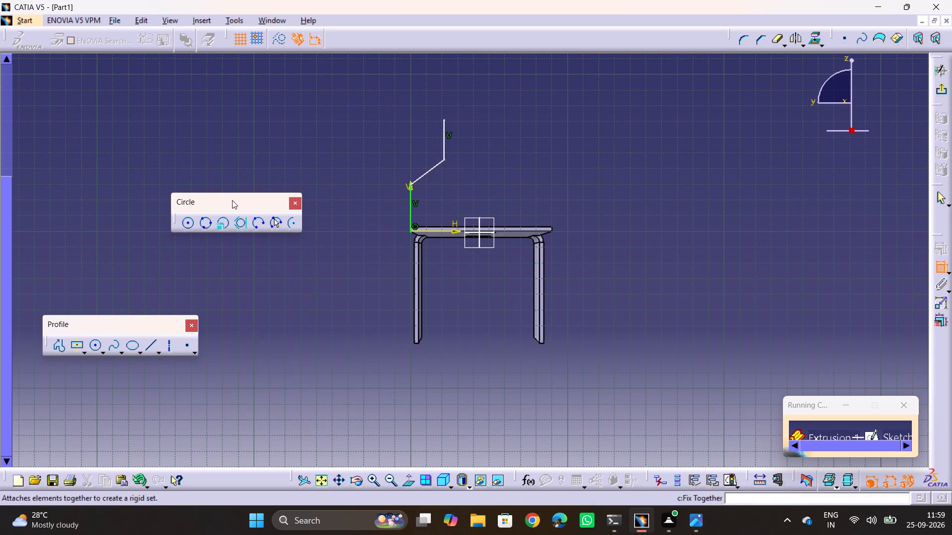
left_click(413, 214)
left_click(380, 210)
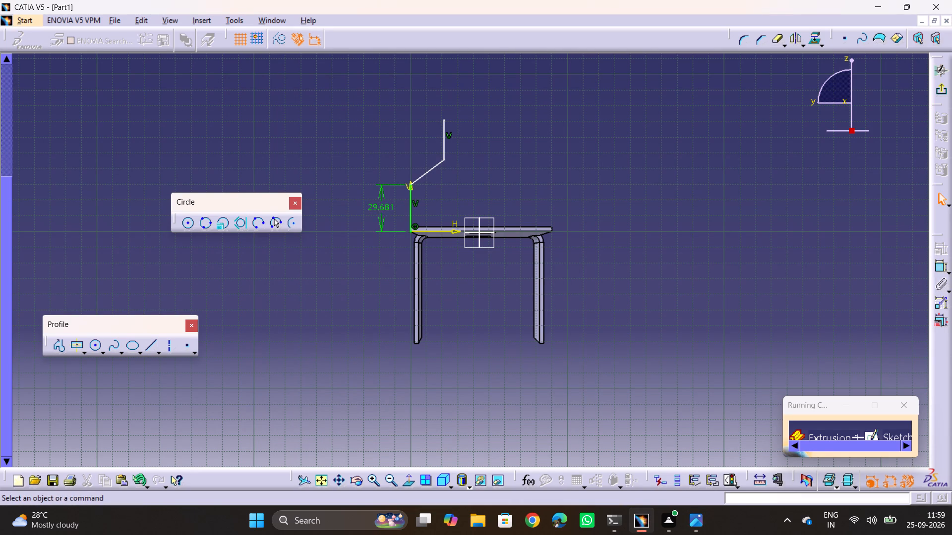
double_click(380, 210)
type("45")
key("Return")
left_click(682, 197)
Dimension the angle between the slanted line and the lower vertical line and set it to 135 degrees.
key("alt+Tab")
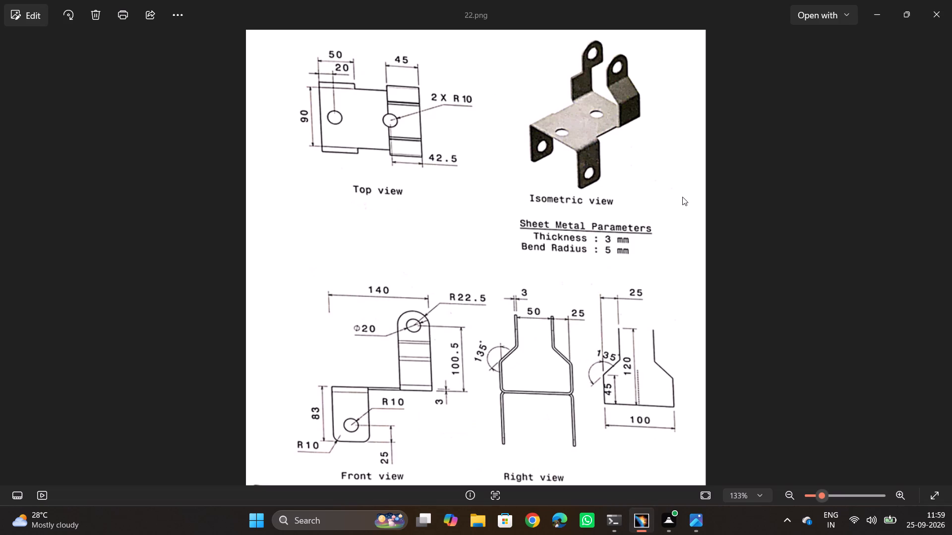
key("alt+Tab")
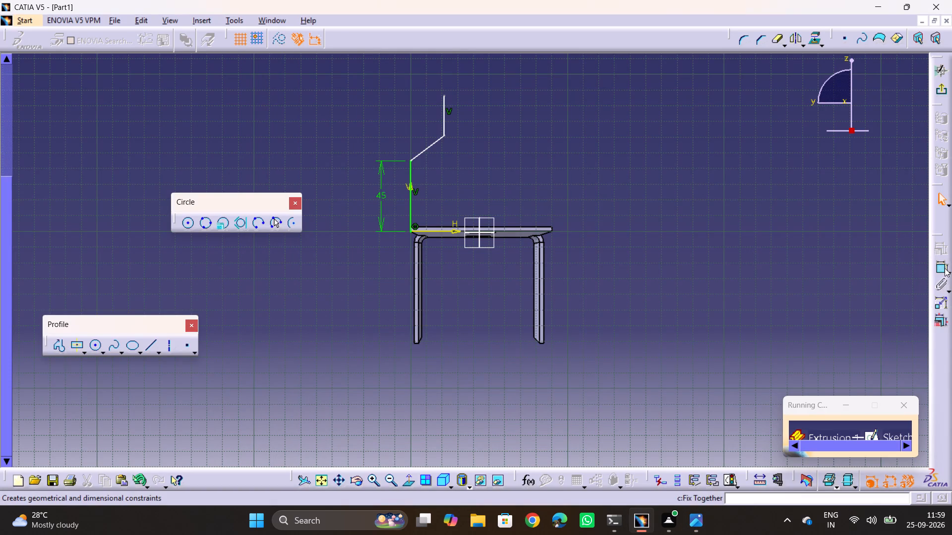
left_click(945, 268)
left_click(428, 145)
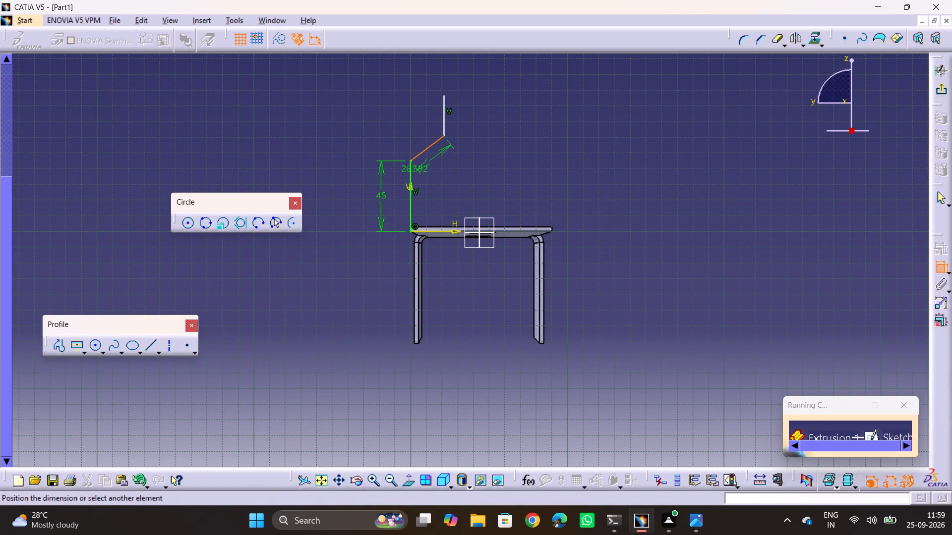
left_click(411, 181)
left_click(351, 142)
double_click(350, 139)
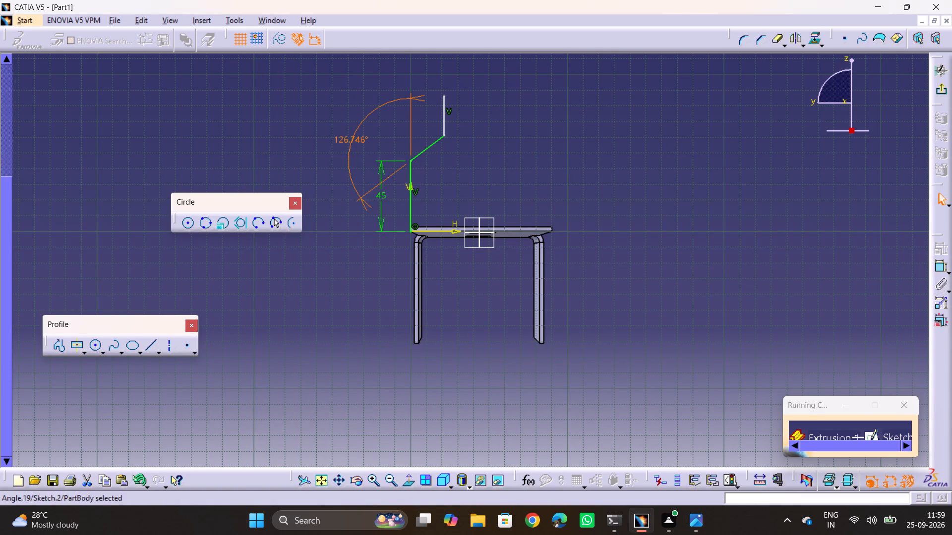
type("135")
key("Return")
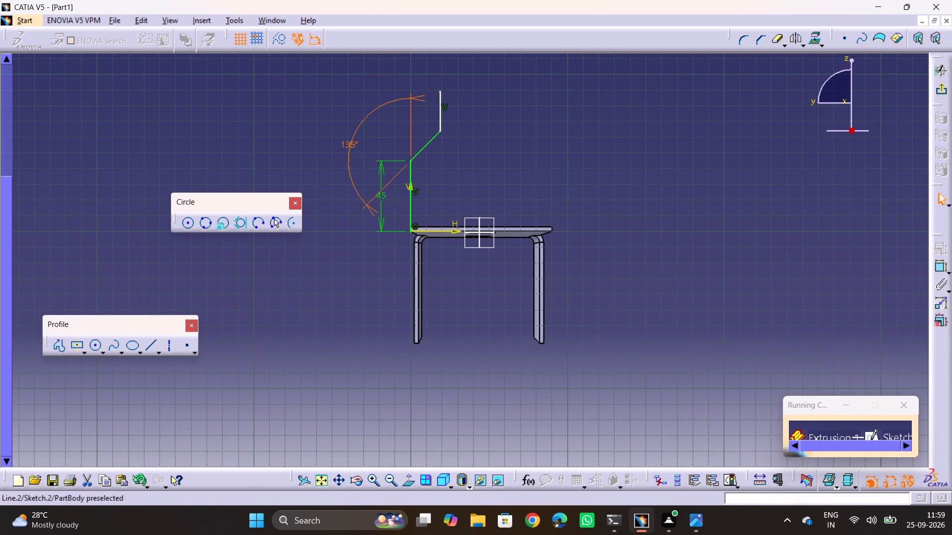
Check reference drawing 22.png for the remaining dimensions of the bent arm profile.
left_click(591, 161)
key("alt+Tab")
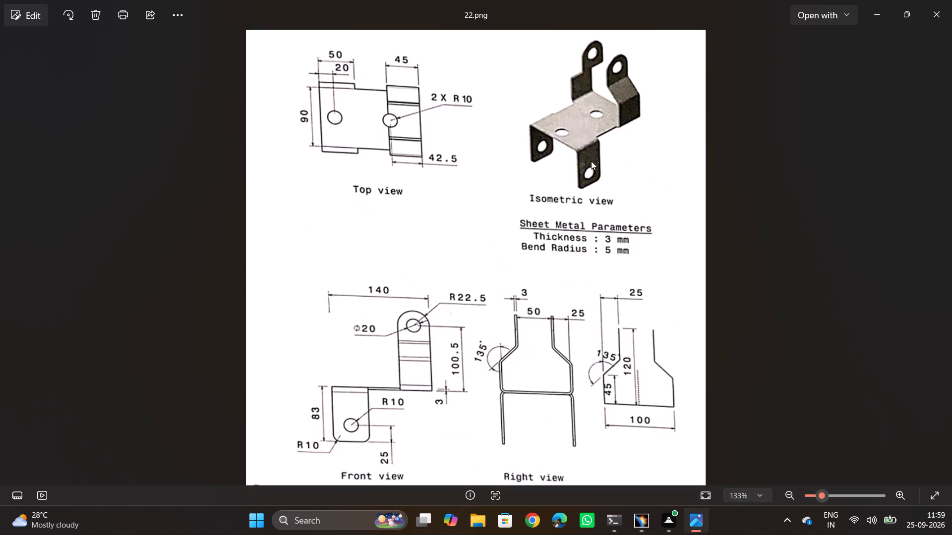
key("alt+Tab")
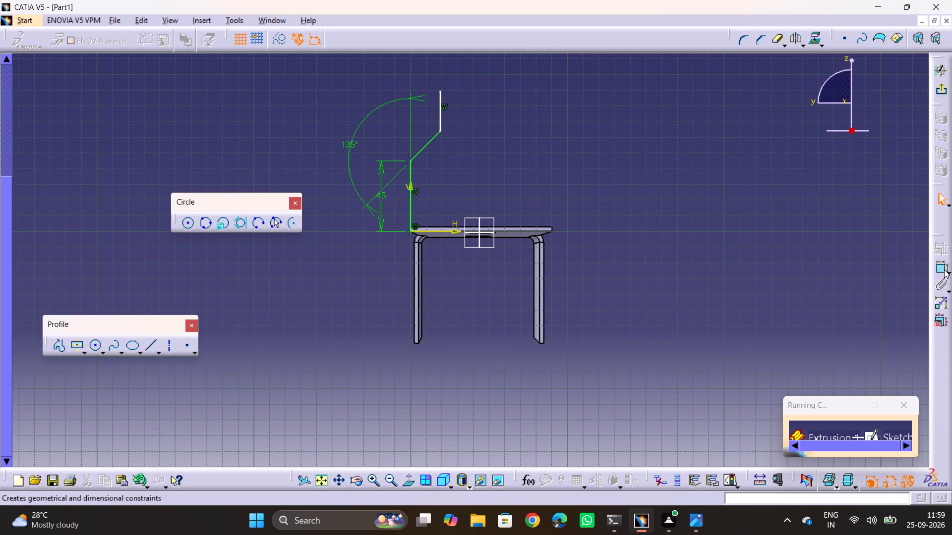
left_click(945, 271)
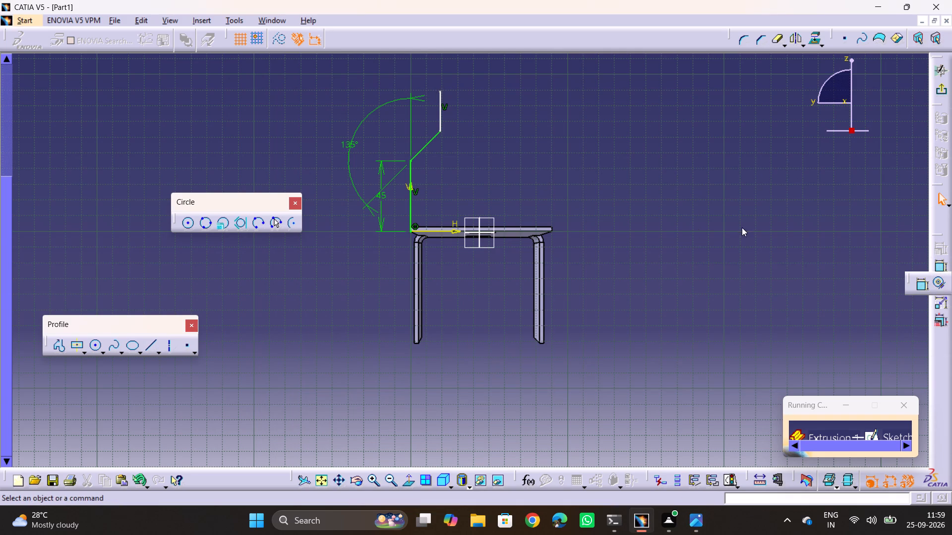
left_click(924, 289)
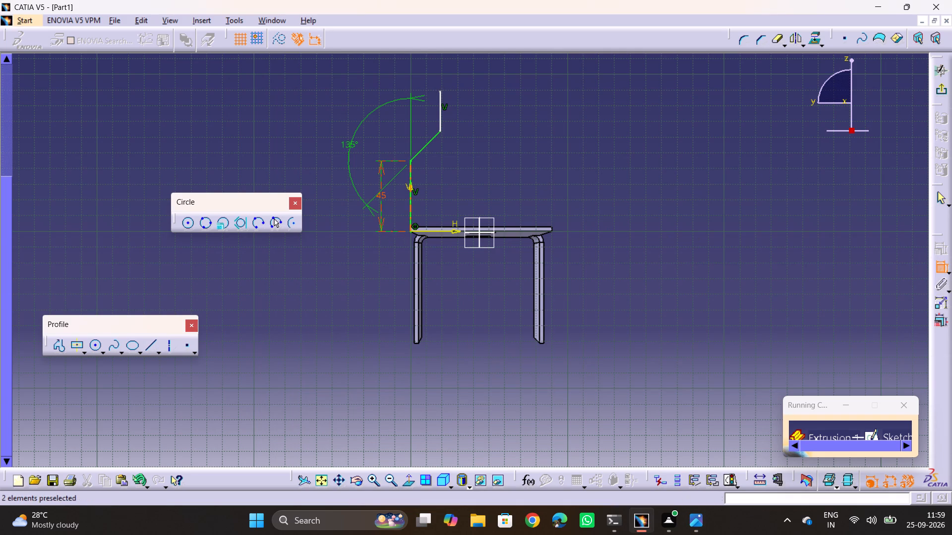
key("alt+Tab")
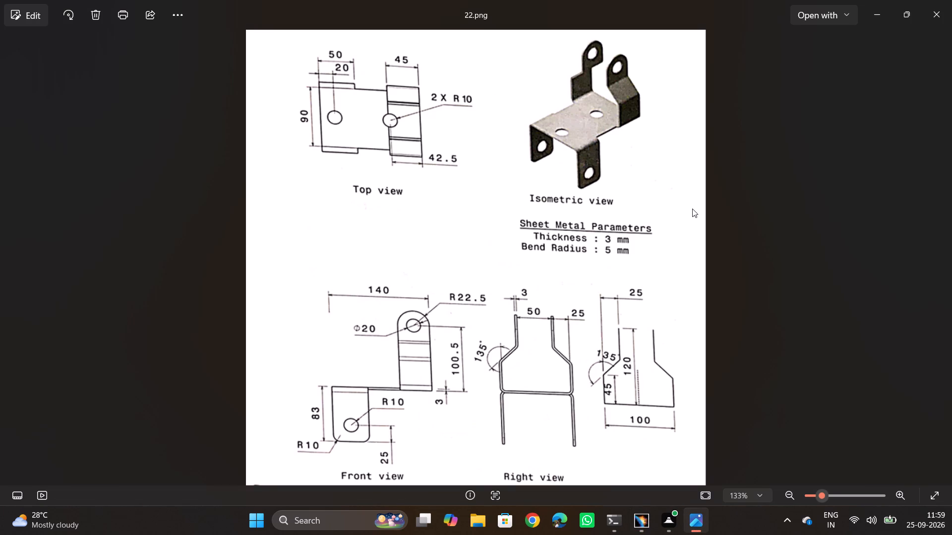
key("alt+Tab")
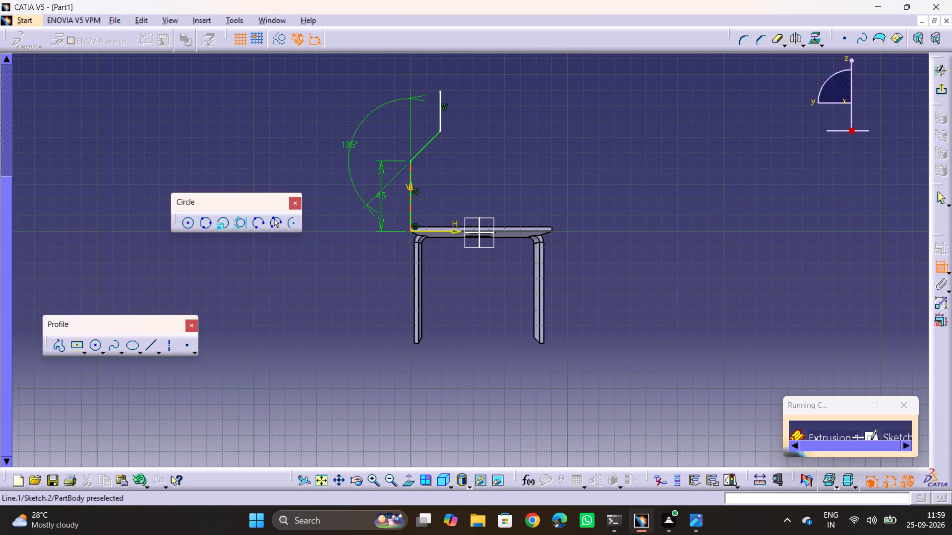
key("Escape")
key("Escape")
key("Escape")
key("Escape")
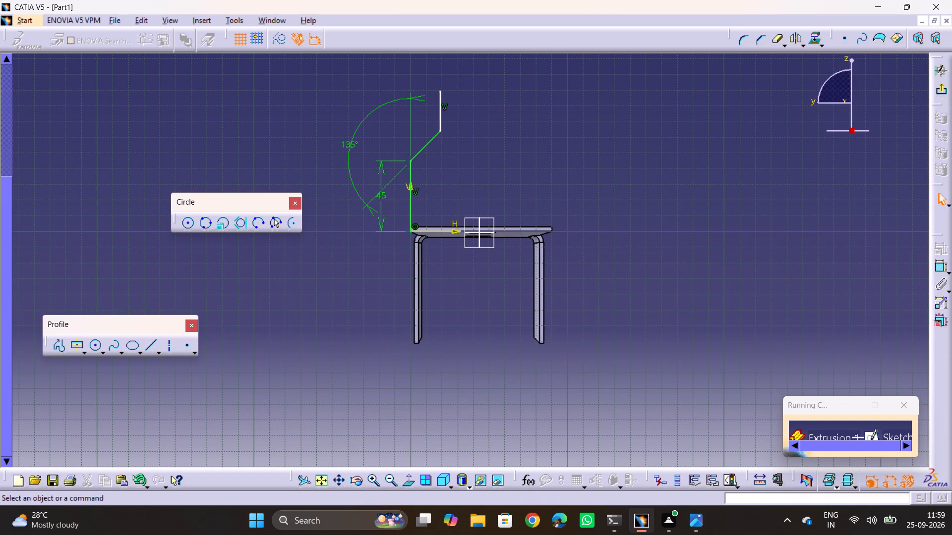
Delete the coincidence constraint that ties the profile's lower endpoint to the sketch origin.
left_click(415, 228)
key("Delete")
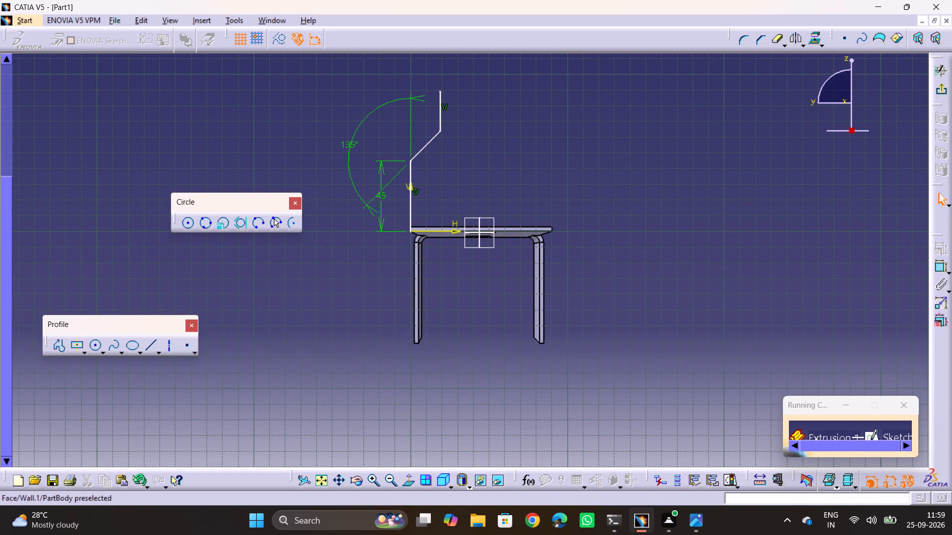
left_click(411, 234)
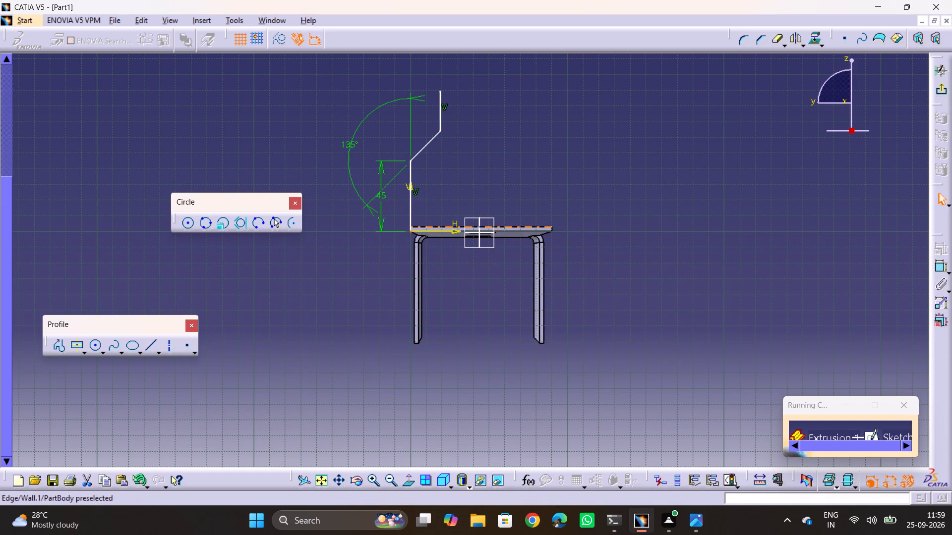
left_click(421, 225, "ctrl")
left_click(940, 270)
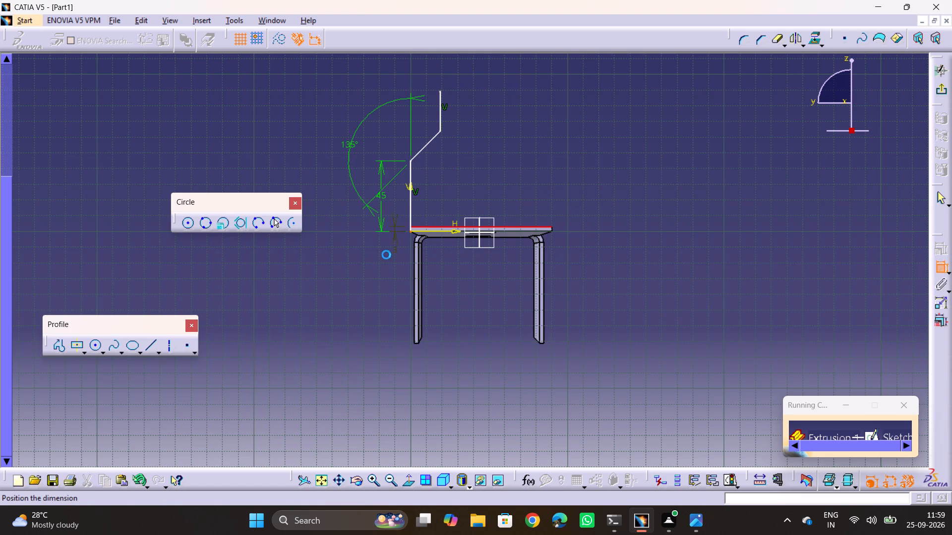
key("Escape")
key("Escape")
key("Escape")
Move the profile's lower vertical line outward so its endpoint sits clear of the plate's corner.
middle_click_drag(423, 219, 452, 158, "ctrl")
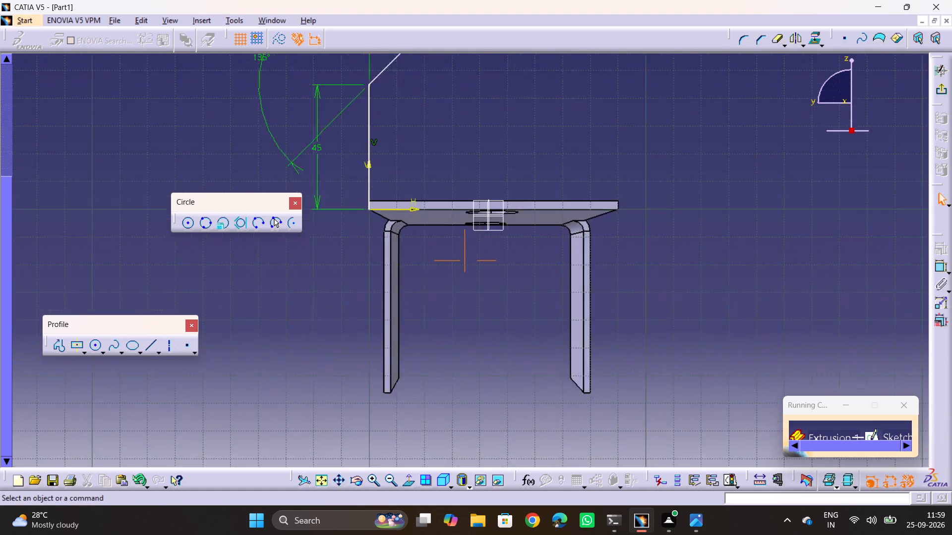
middle_click_drag(452, 158, 458, 150, "ctrl")
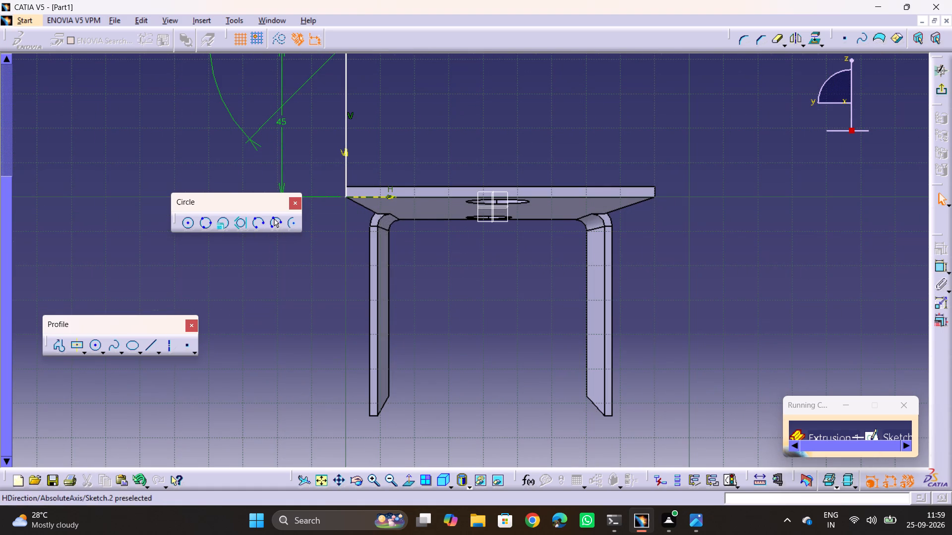
left_click_drag(346, 175, 321, 174)
left_click_drag(322, 229, 322, 215)
Constrain the profile's lower endpoint to be coincident with the upper edge of the plate's end face.
left_click(320, 196)
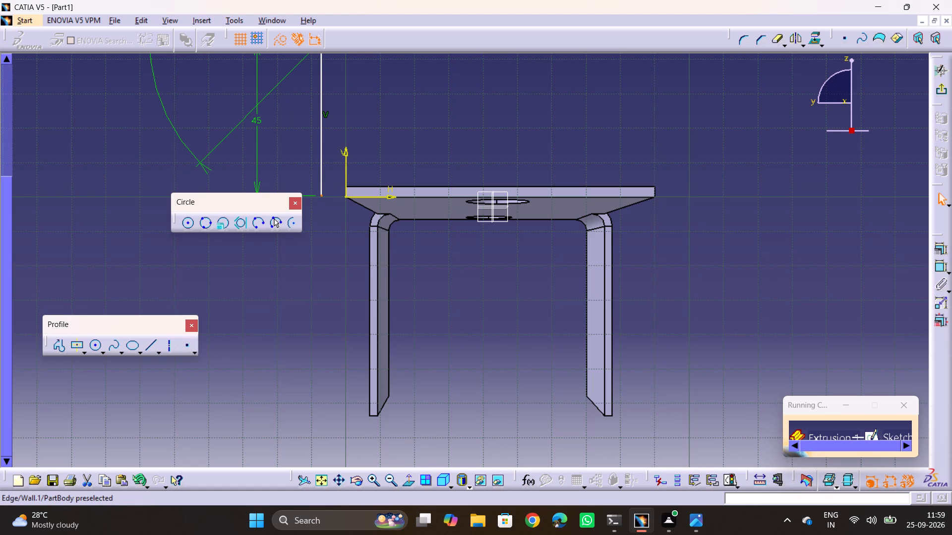
left_click(346, 185, "ctrl")
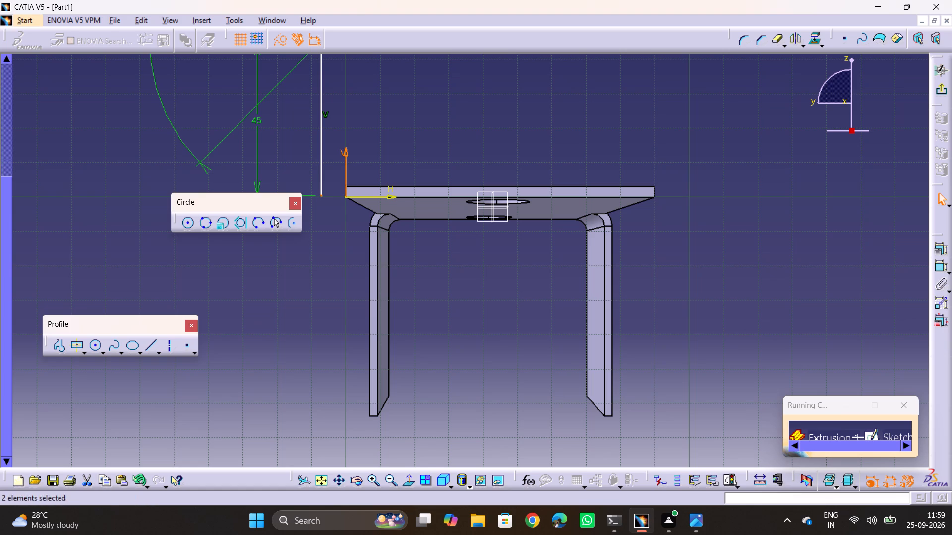
left_click(339, 225)
middle_click_drag(386, 206, 434, 298)
left_click_drag(386, 206, 434, 298)
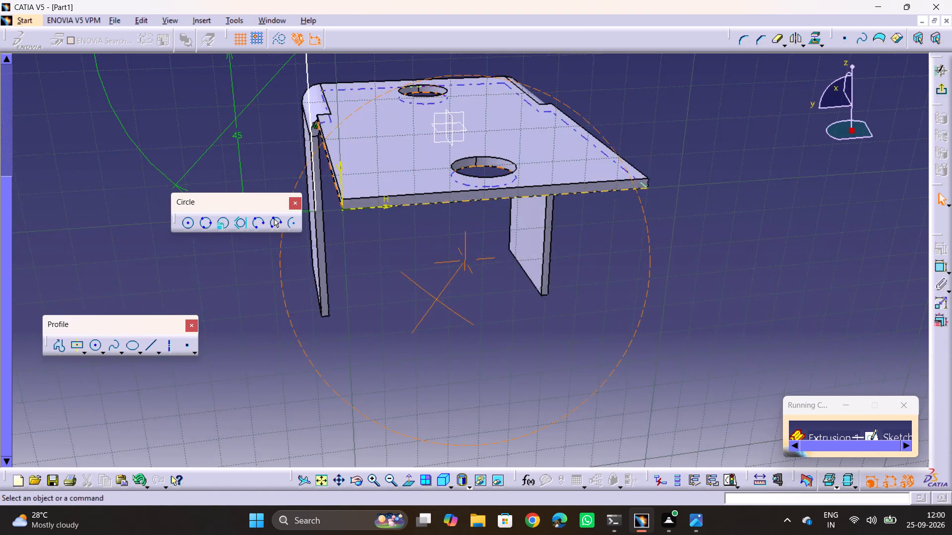
middle_click_drag(342, 195, 395, 103, "ctrl")
middle_click_drag(350, 137, 544, 273)
scroll(350, 138, "down", 1)
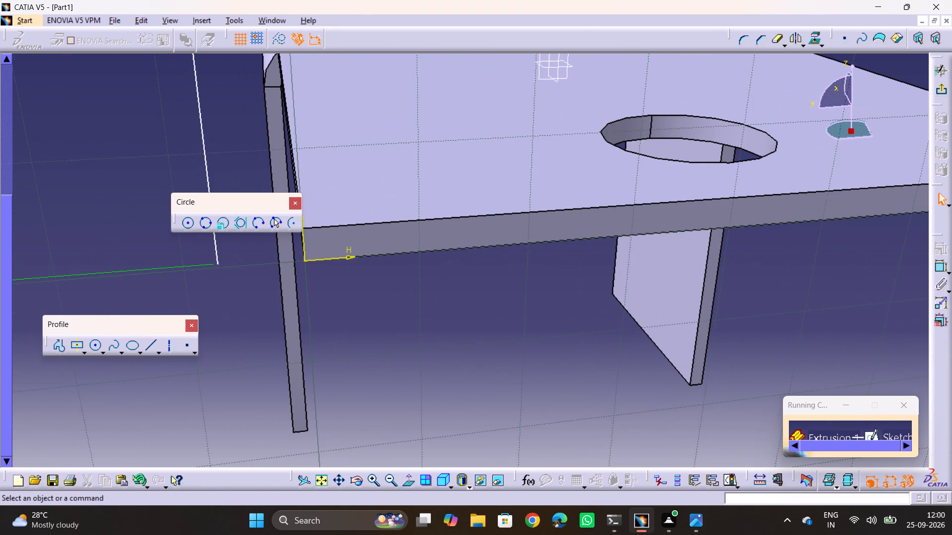
left_click(218, 264)
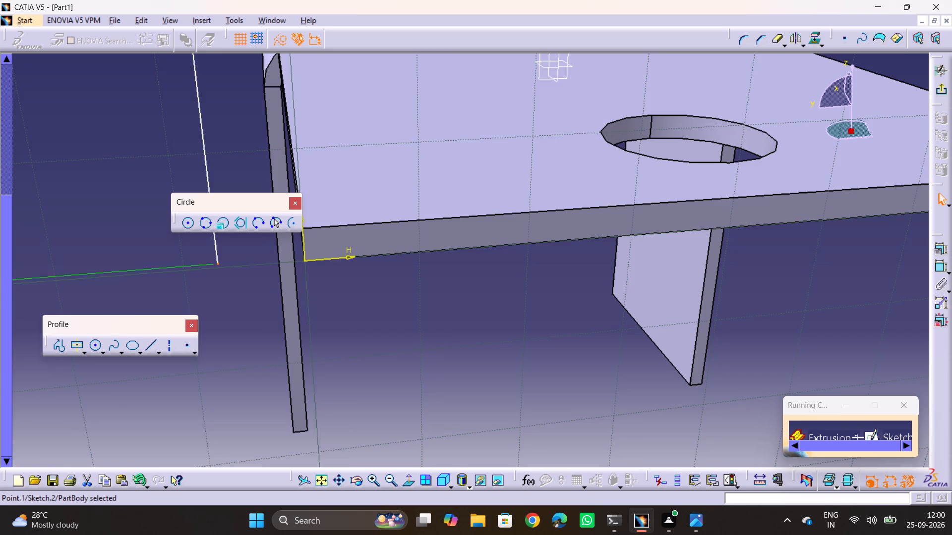
middle_click_drag(341, 227, 429, 237)
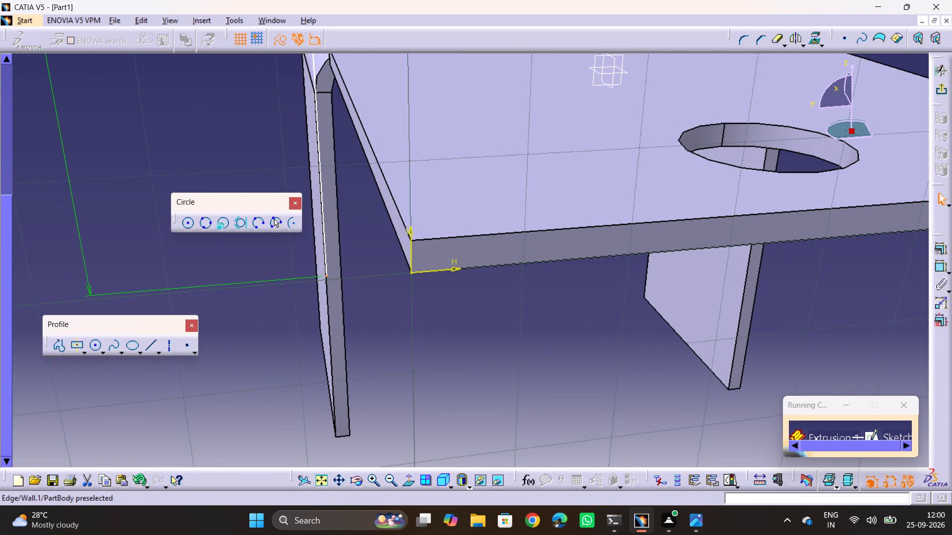
left_click(411, 241, "ctrl")
left_click(447, 304)
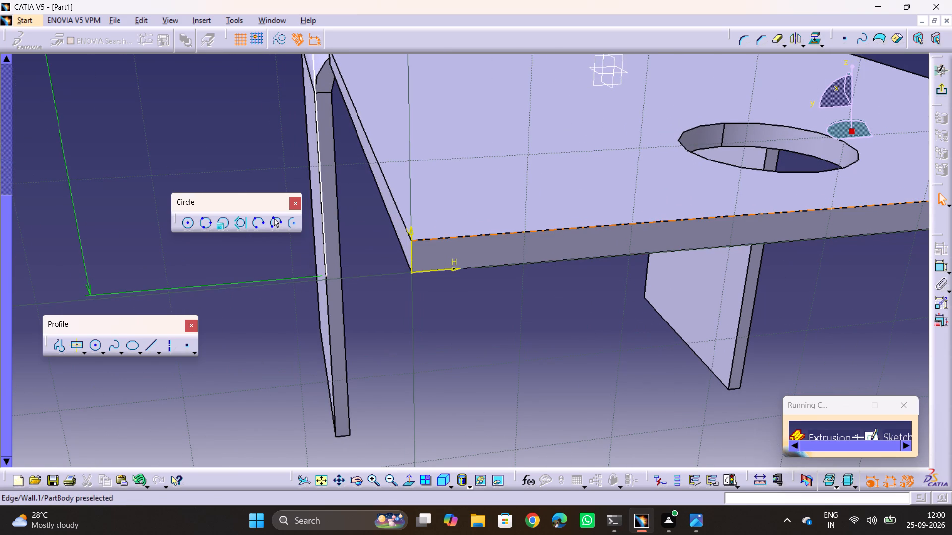
left_click(442, 237)
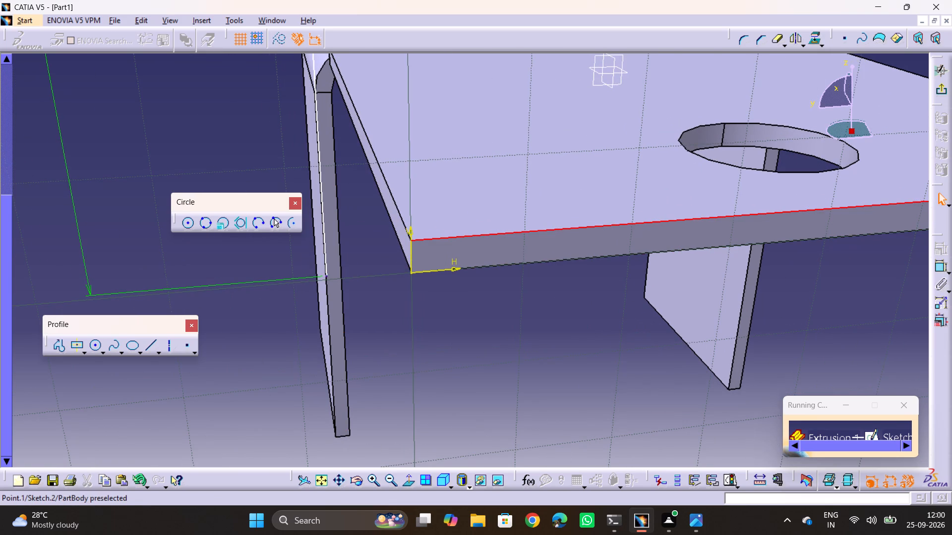
left_click(326, 275, "ctrl")
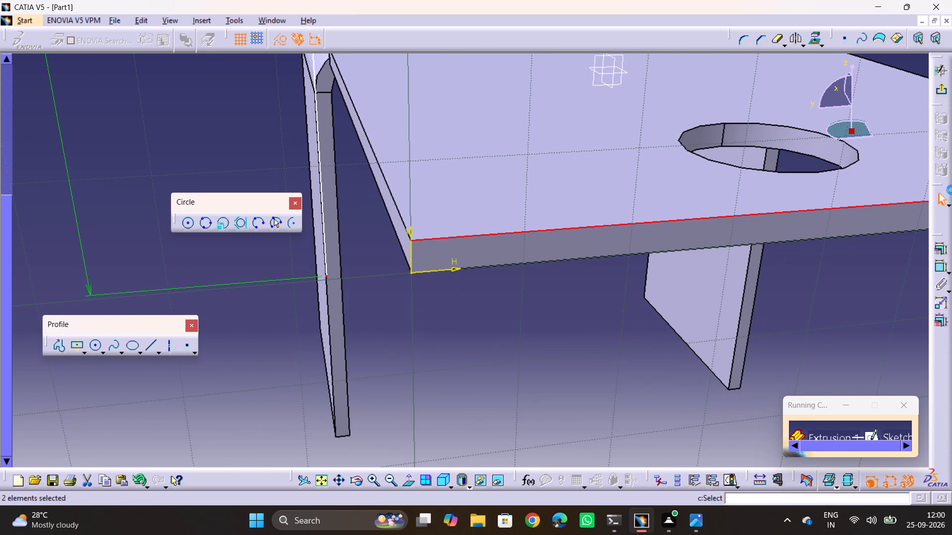
left_click(940, 246)
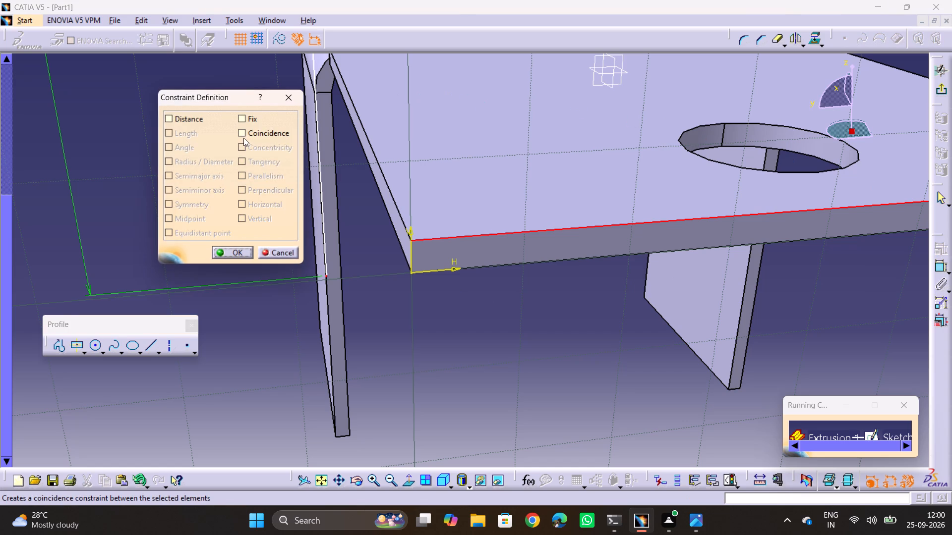
left_click(250, 135)
left_click(229, 254)
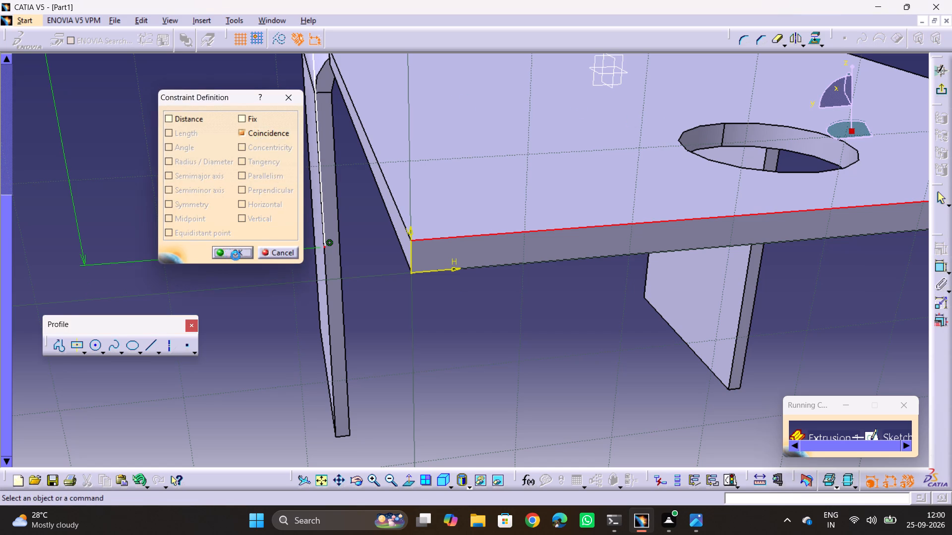
Make the profile's lower vertical line coincident with the plate's upper side edge at the corner.
left_click(324, 226)
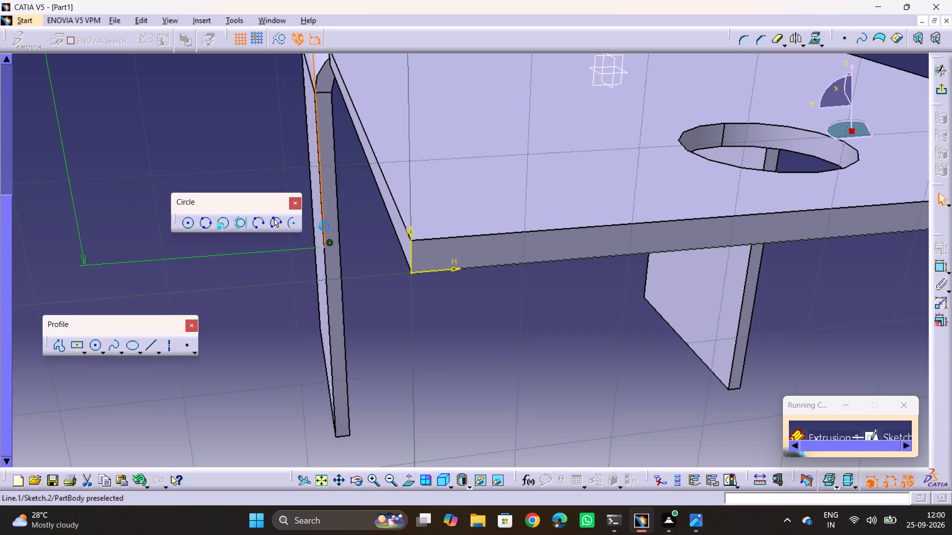
left_click(401, 218, "ctrl")
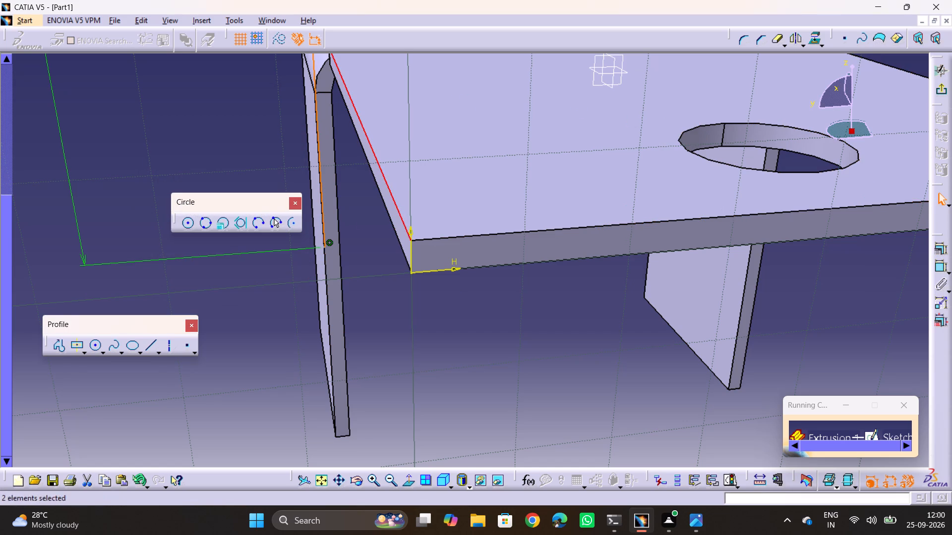
left_click(941, 248)
left_click(254, 136)
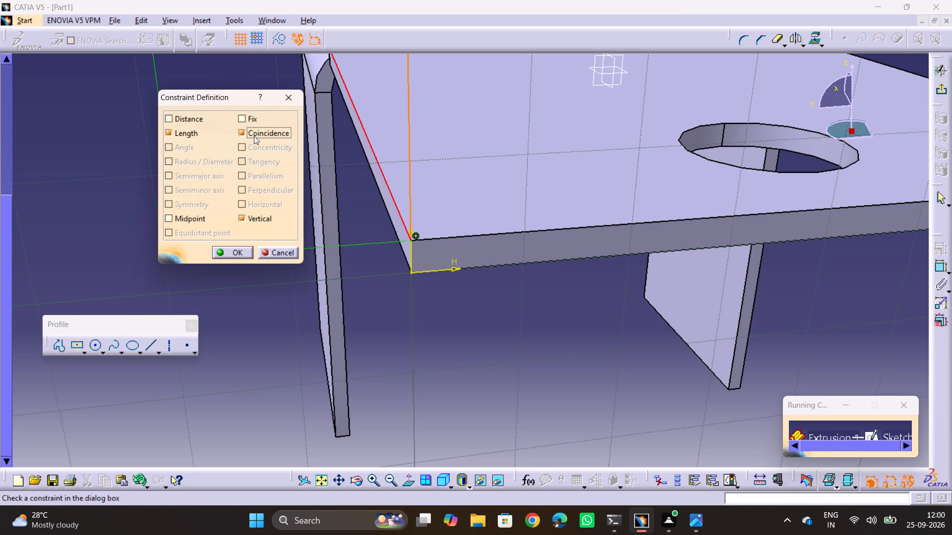
left_click(243, 250)
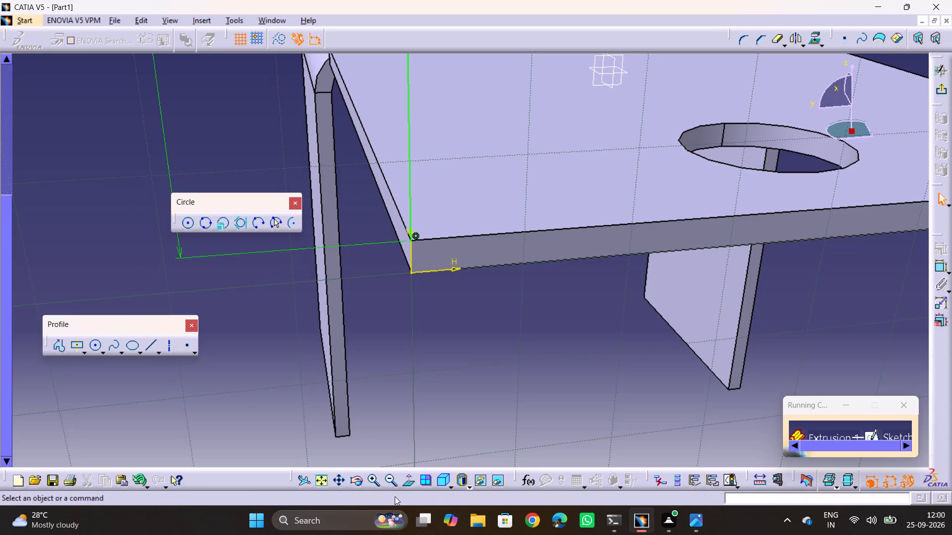
Dimension the overall height from the plate's upper end edge to the profile's top endpoint and set it to 120 mm.
left_click(414, 486)
middle_click_drag(441, 314, 449, 402, "ctrl")
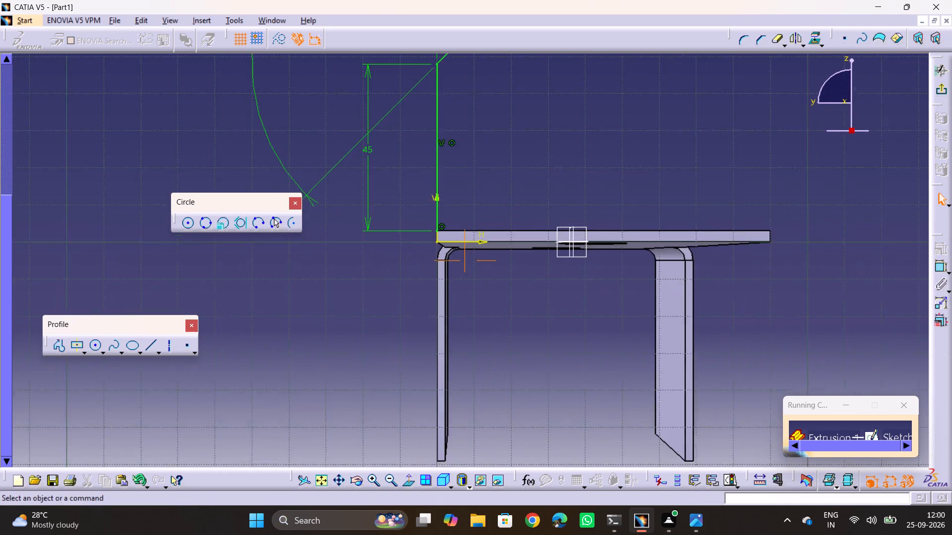
middle_click_drag(449, 402, 449, 403, "ctrl")
middle_click_drag(501, 228, 501, 274, "ctrl")
middle_click_drag(483, 220, 443, 346)
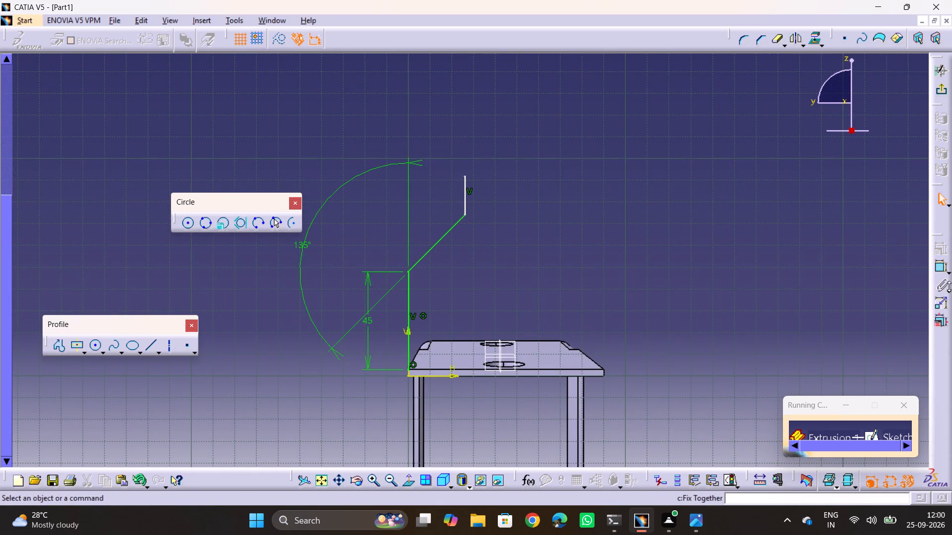
left_click(943, 270)
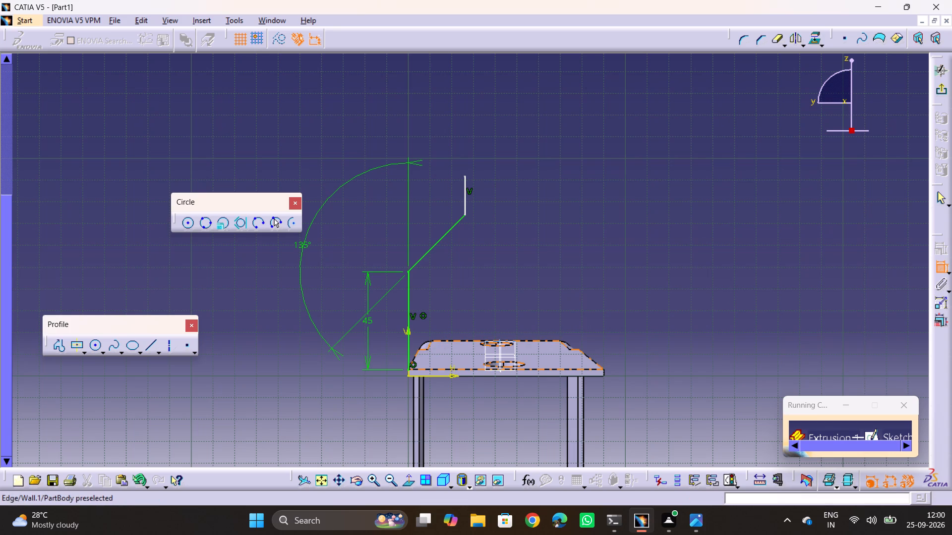
left_click(434, 370)
left_click_drag(466, 176, 469, 189)
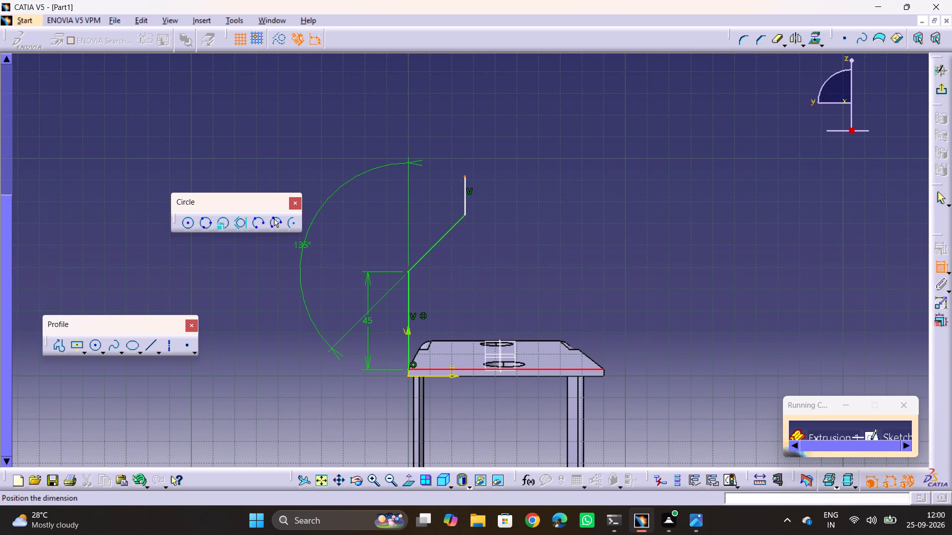
left_click_drag(469, 189, 468, 181)
left_click(524, 270)
double_click(528, 267)
type("120")
key("Return")
left_click(603, 261)
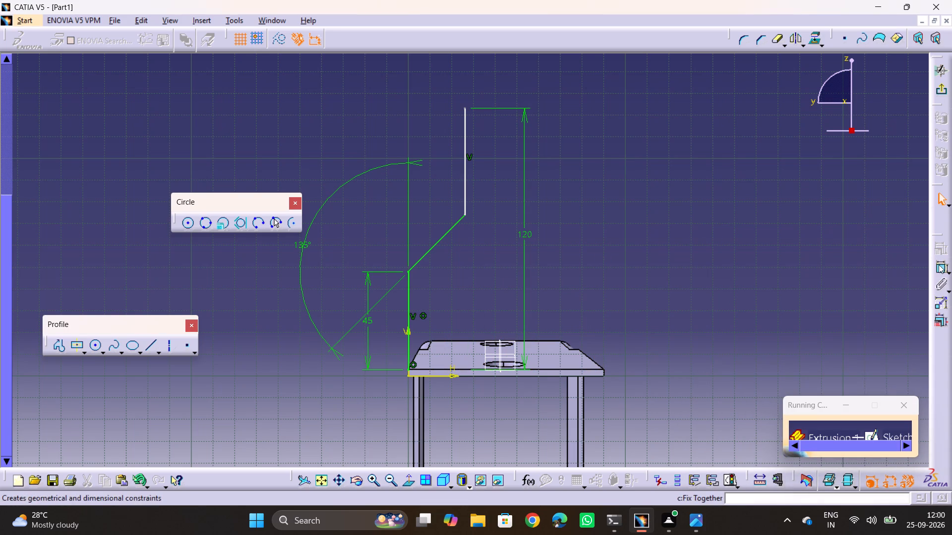
Dimension the horizontal offset between the profile's lower and upper vertical lines and set it to 25 mm.
left_click(939, 264)
left_click(406, 295)
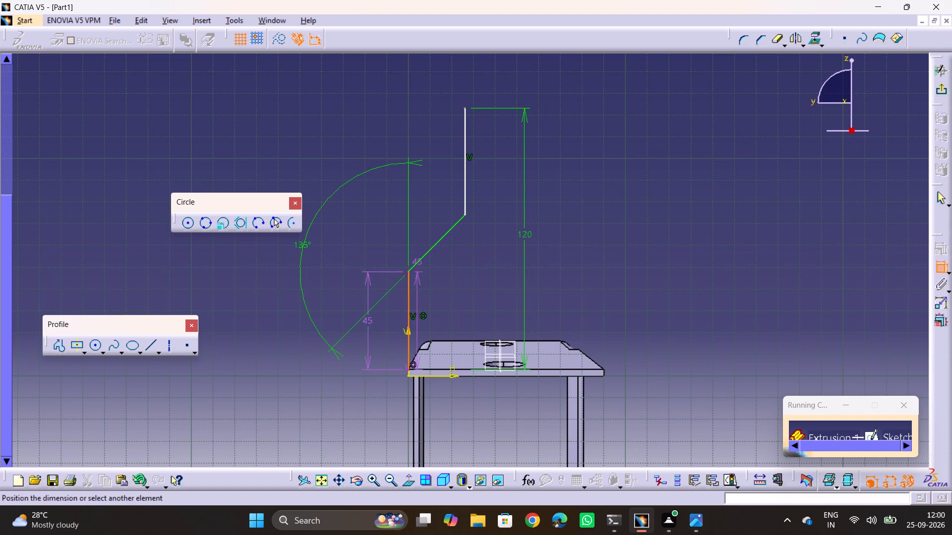
left_click(466, 203)
left_click(435, 202)
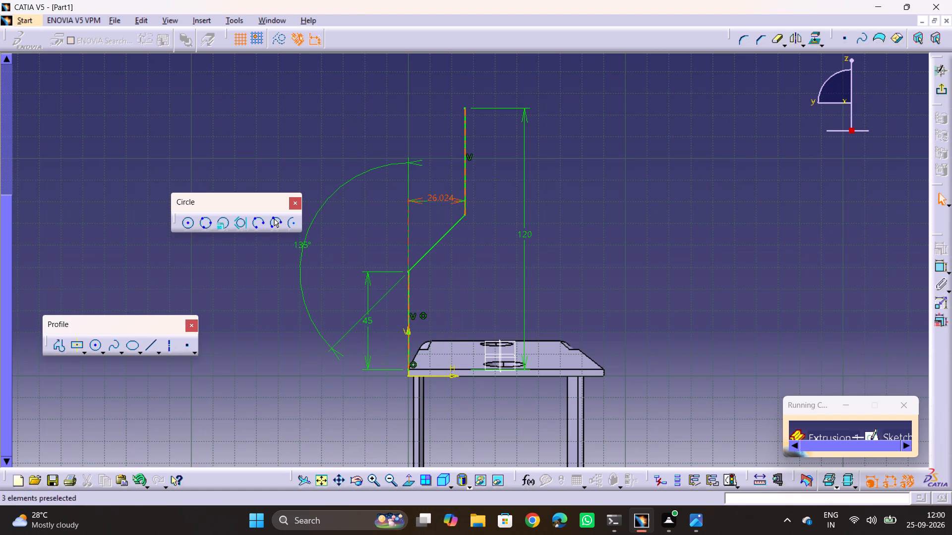
double_click(437, 196)
type("25")
key("Return")
left_click(557, 222)
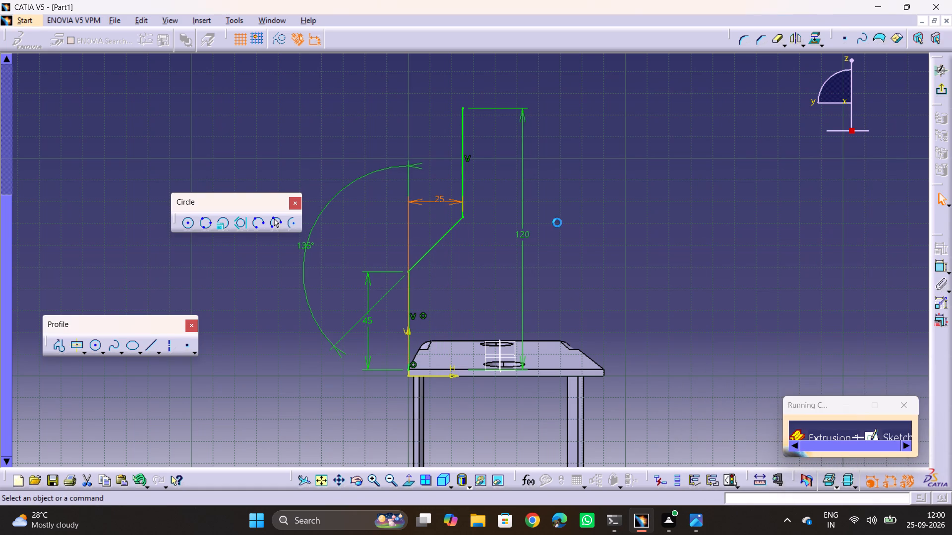
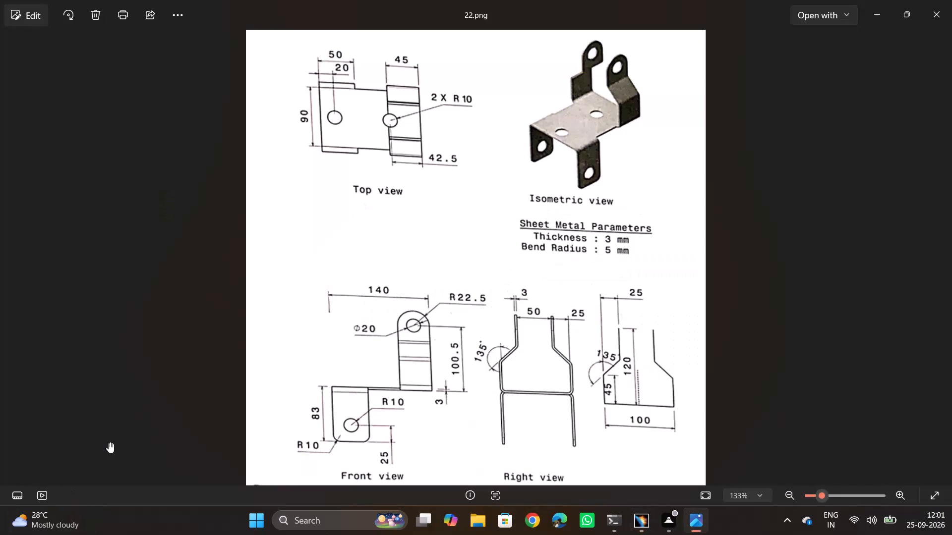
Check the profile against the reference drawing, and exit the sketch to return to the Extrusion definition.
key("alt+Tab")
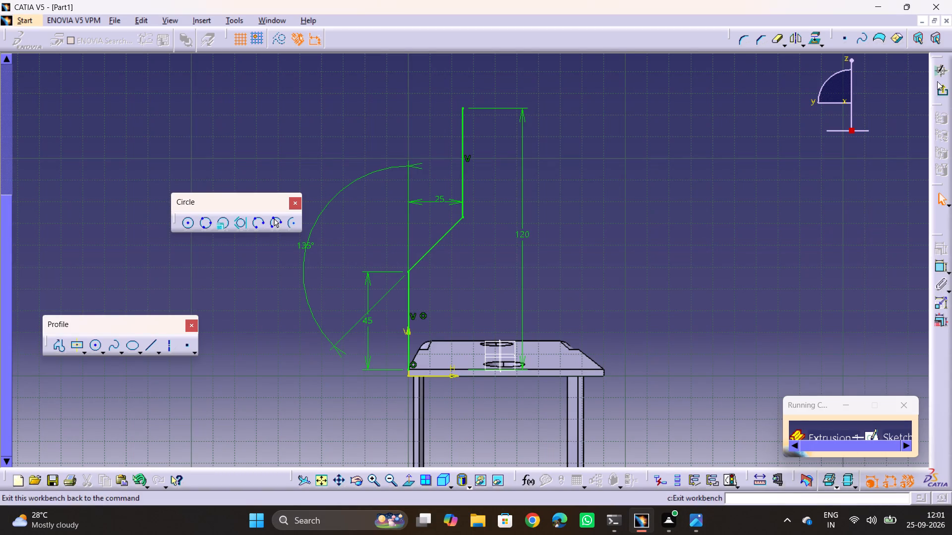
key("alt+Tab")
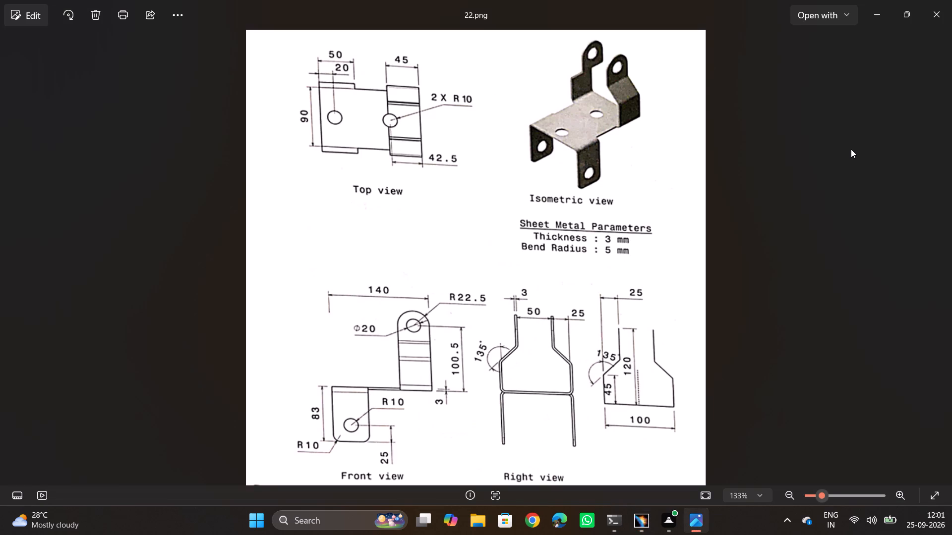
key("alt+Tab")
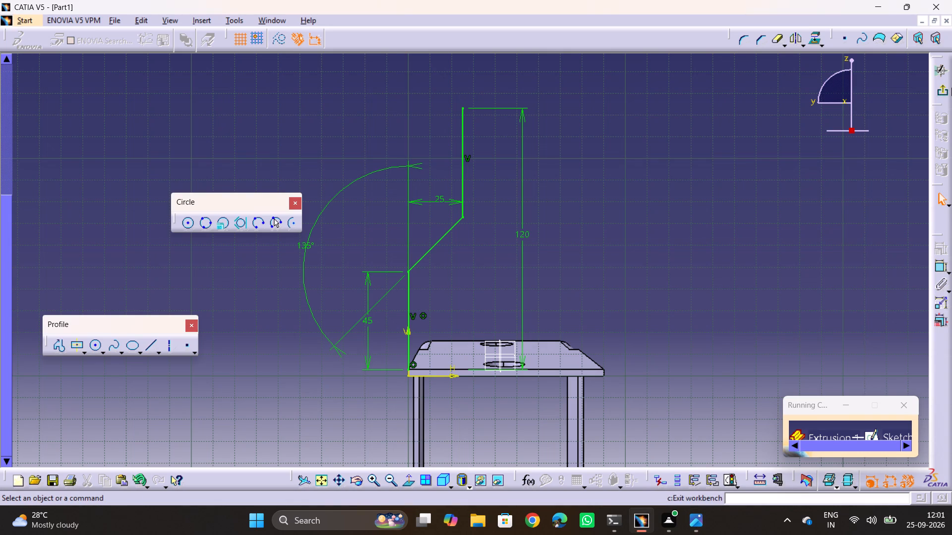
left_click(951, 88)
left_click(947, 89)
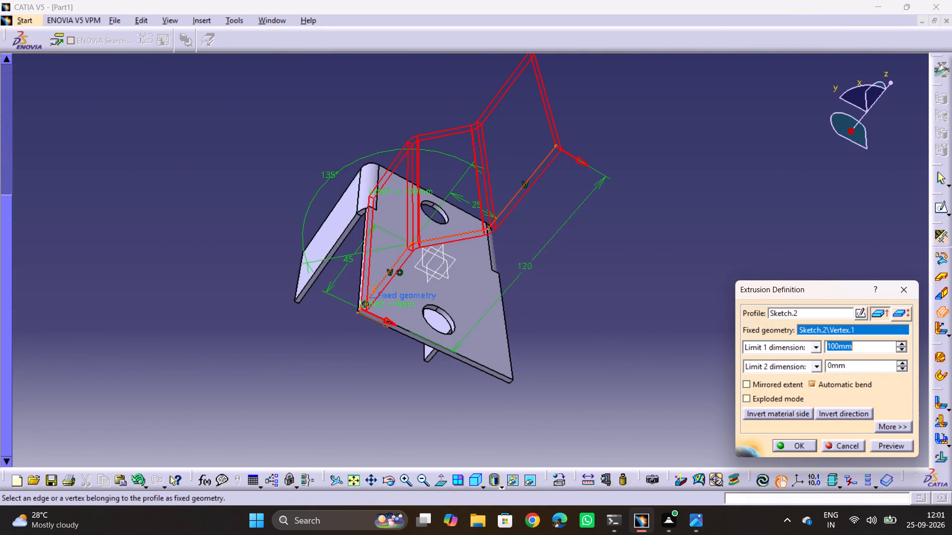
Extrude the arm profile along the plate's side edge with Limit 1 set to 45 mm, and dismiss the resulting message.
scroll(312, 275, "down", 1)
middle_click_drag(399, 272, 394, 265)
left_click_drag(399, 272, 394, 265)
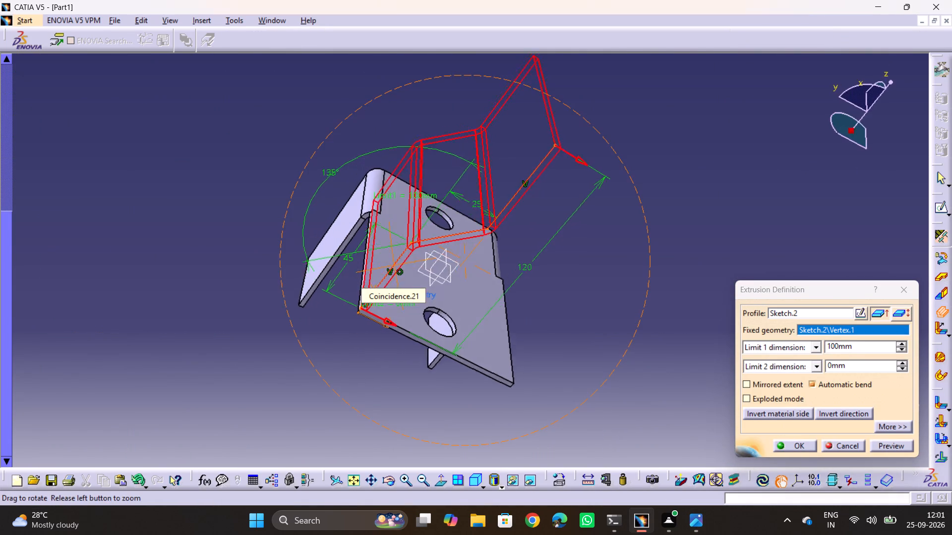
left_click_drag(394, 265, 457, 306)
middle_click_drag(394, 265, 460, 306)
middle_click_drag(469, 315, 420, 336)
left_click_drag(470, 317, 420, 336)
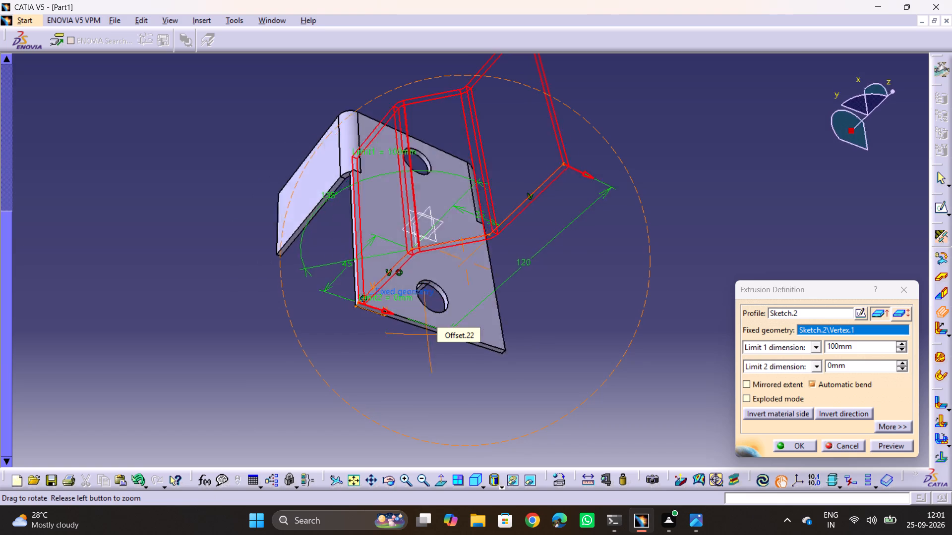
left_click_drag(420, 336, 283, 273)
middle_click_drag(420, 336, 283, 273)
key("alt+Tab")
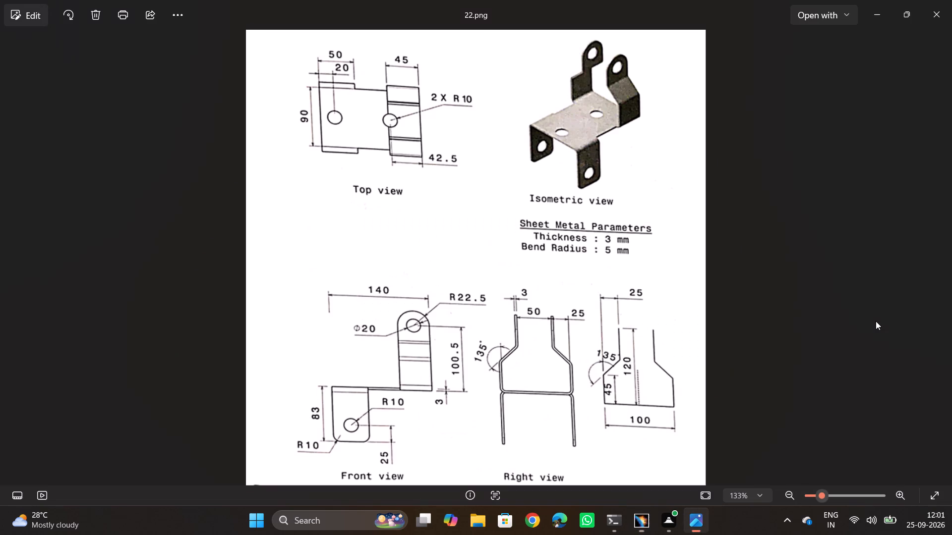
key("alt+Tab")
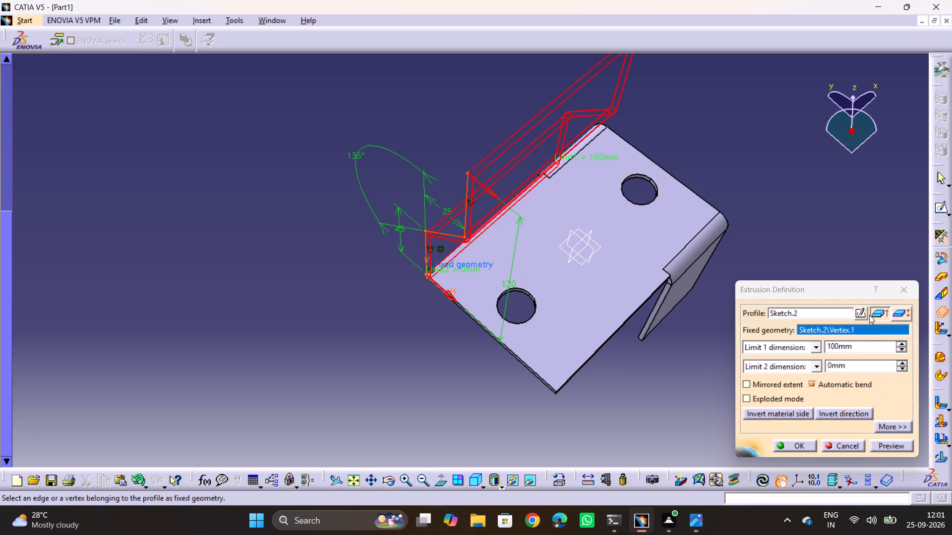
double_click(862, 343)
type("45")
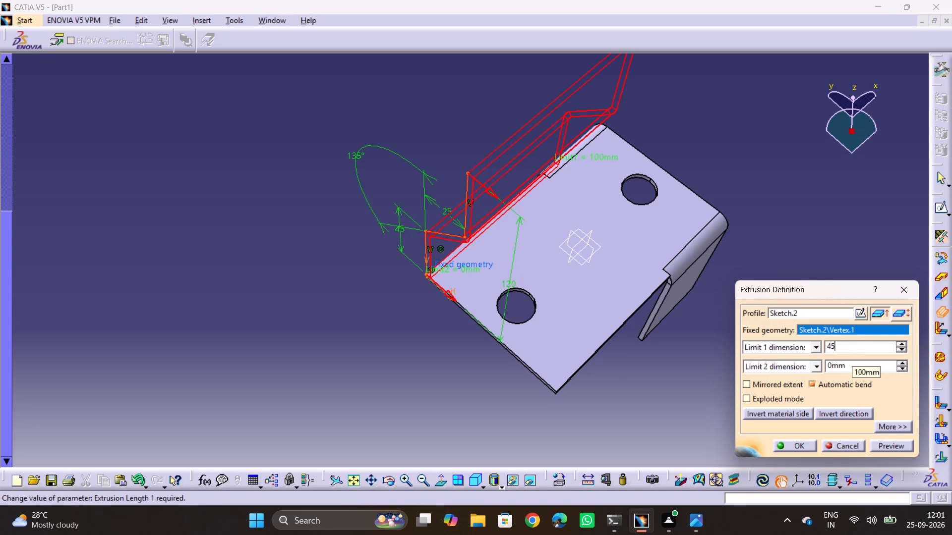
key("Return")
left_click(722, 389)
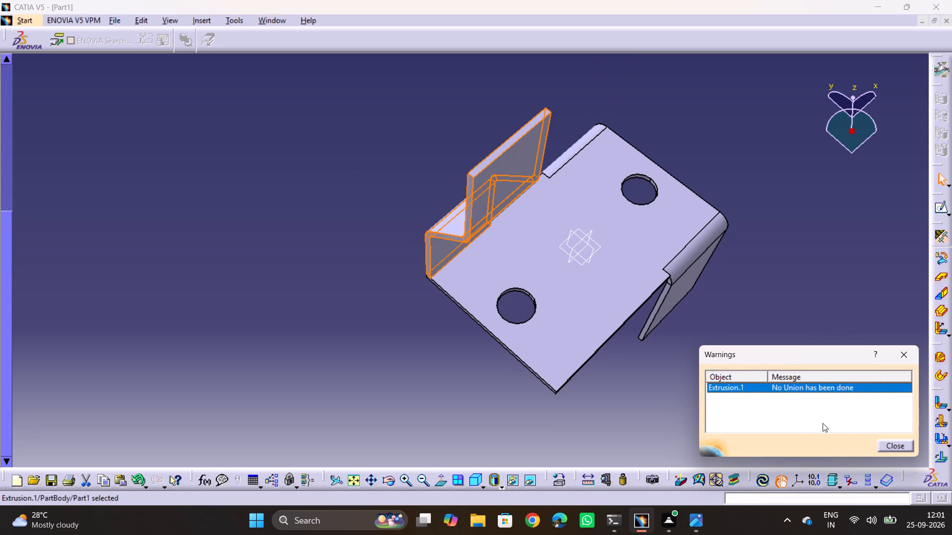
left_click(887, 448)
left_click(694, 435)
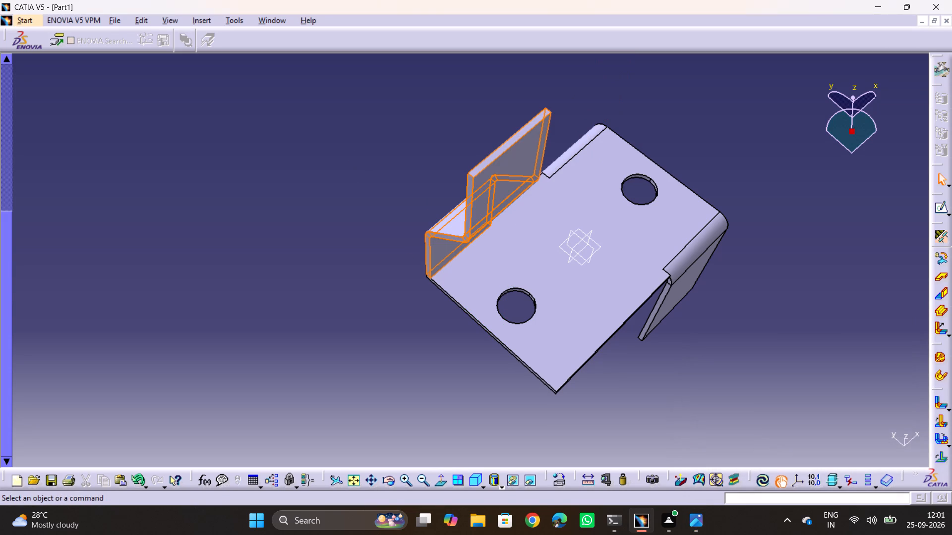
Examine the junction between the extruded arm and the base plate's corner from several angles.
middle_click_drag(456, 306, 674, 121)
left_click_drag(456, 306, 648, 96)
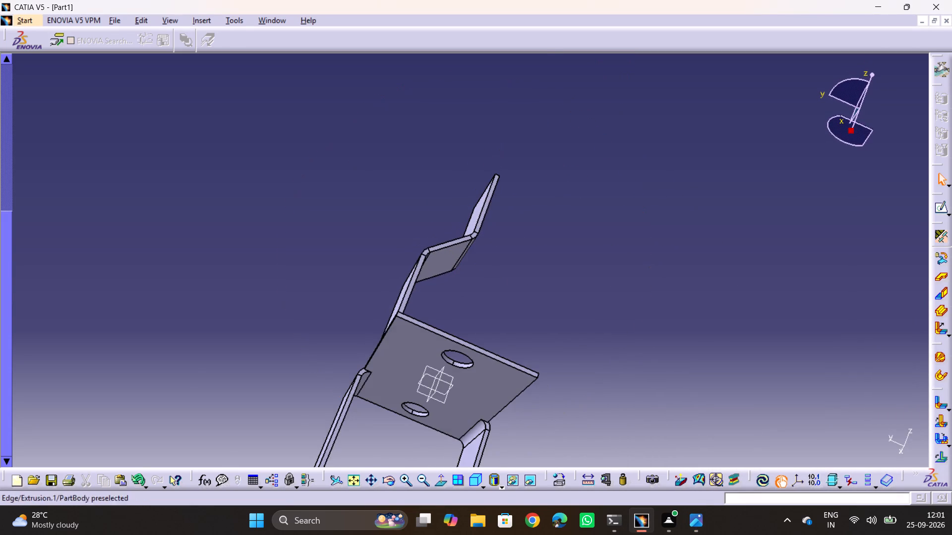
middle_click_drag(395, 268, 523, 136, "ctrl")
scroll(263, 313, "down", 1)
middle_click_drag(264, 312, 300, 476)
left_click_drag(276, 322, 300, 476)
middle_click_drag(473, 349, 509, 27)
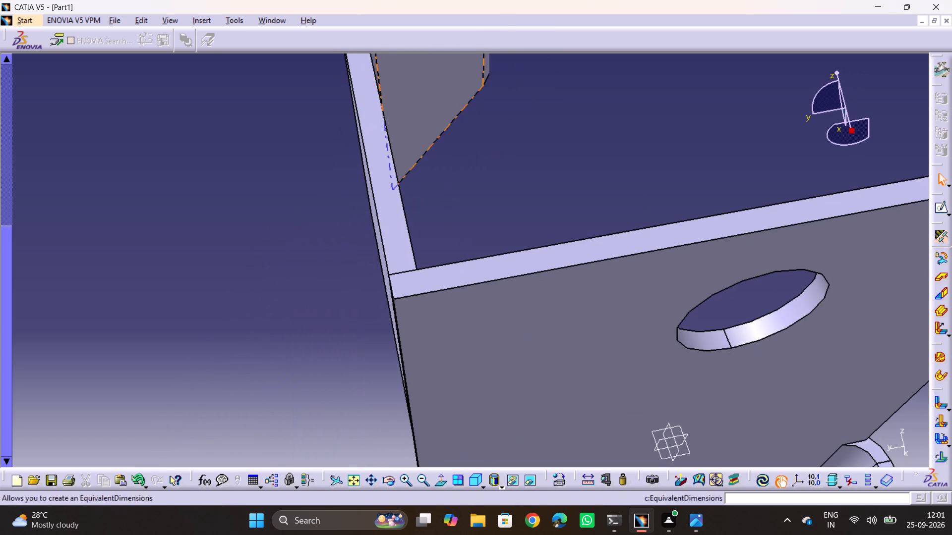
middle_click_drag(507, 223, 572, 352)
left_click_drag(507, 221, 572, 351)
middle_click_drag(574, 342, 569, 242)
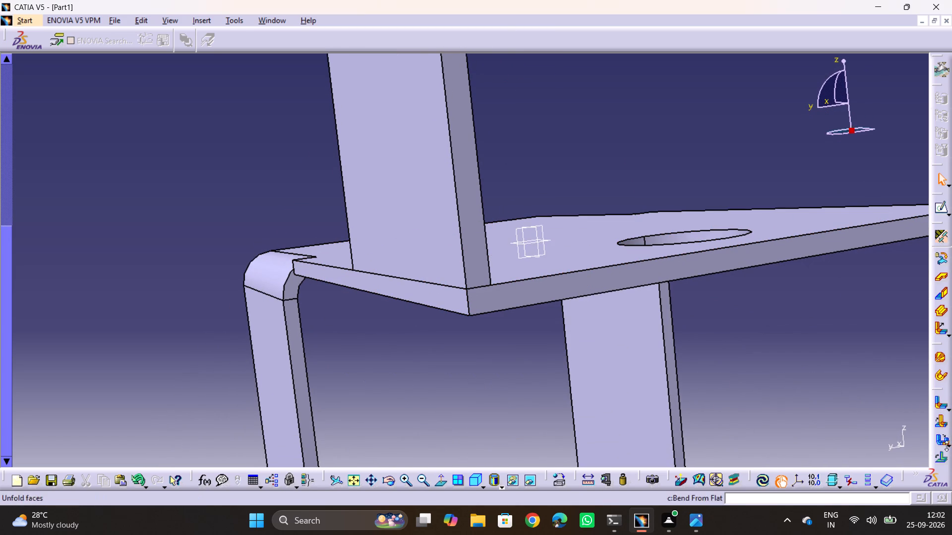
Undock the bending, unfolding, cutting and transformation tool sets into the modelling area, laying Bending out horizontally.
left_click_drag(936, 388, 207, 186)
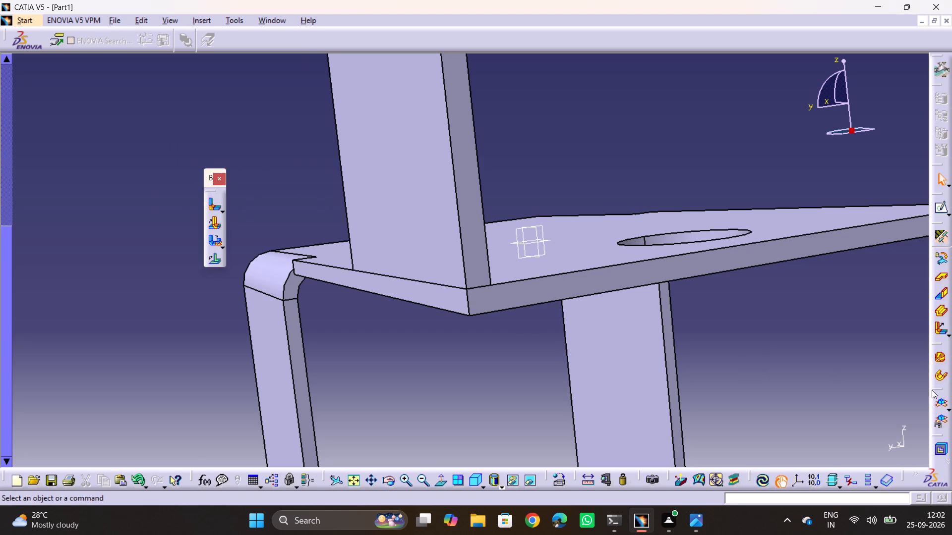
left_click_drag(932, 390, 117, 206)
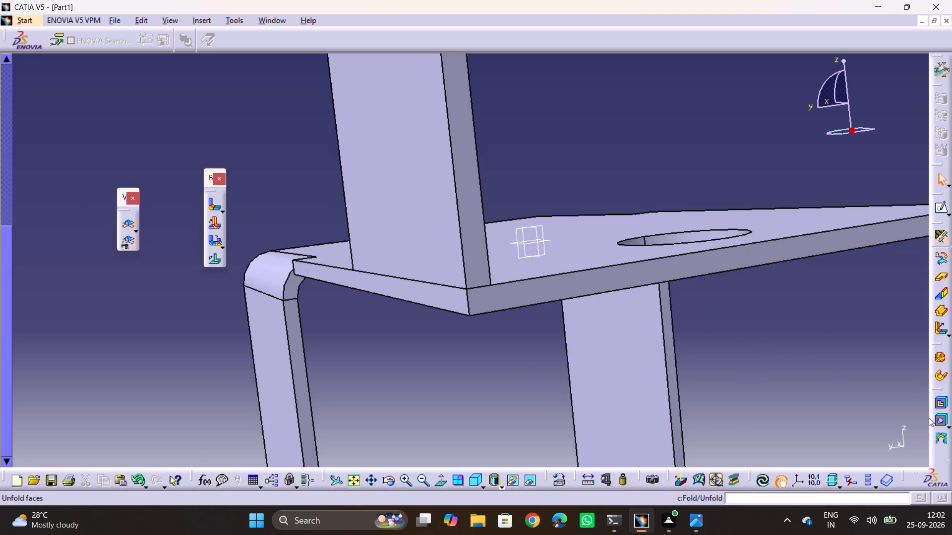
left_click_drag(933, 389, 178, 245)
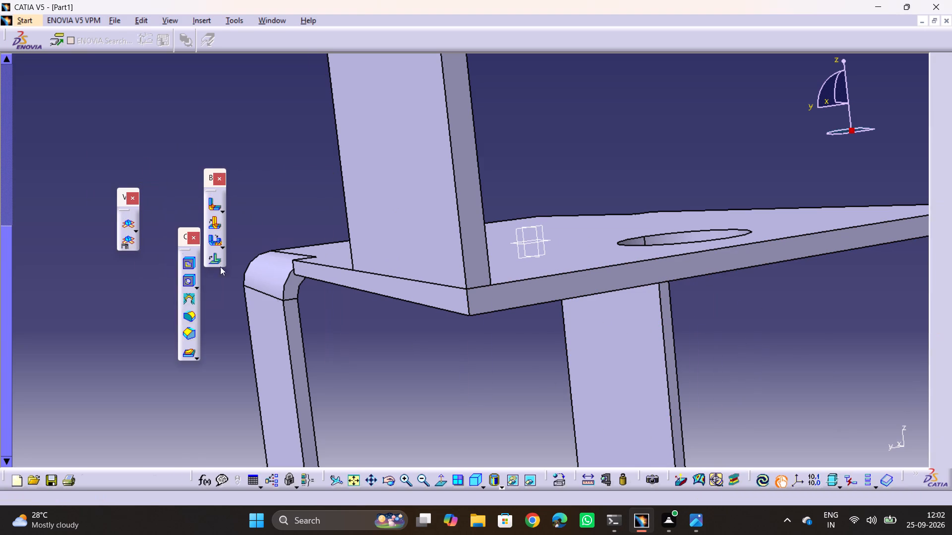
left_click_drag(933, 388, 14, 313)
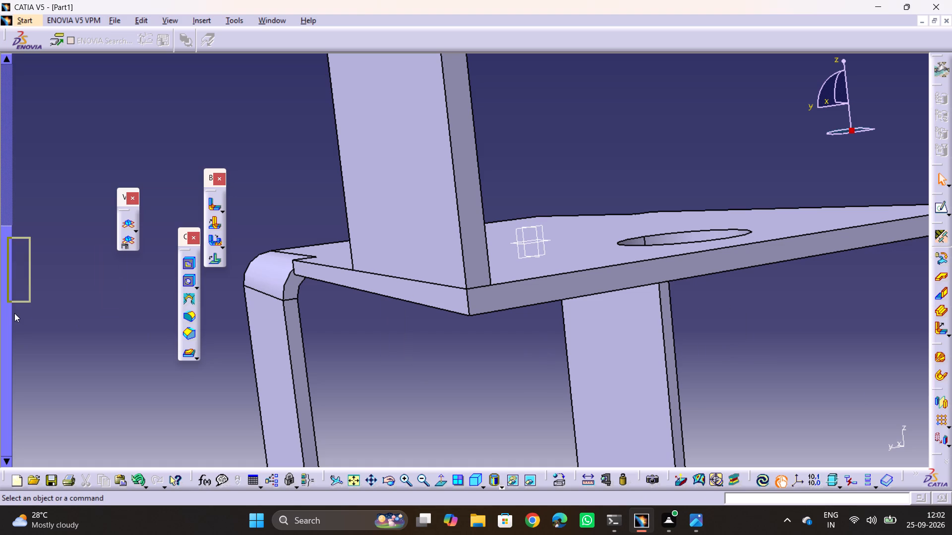
left_click_drag(14, 313, 81, 352)
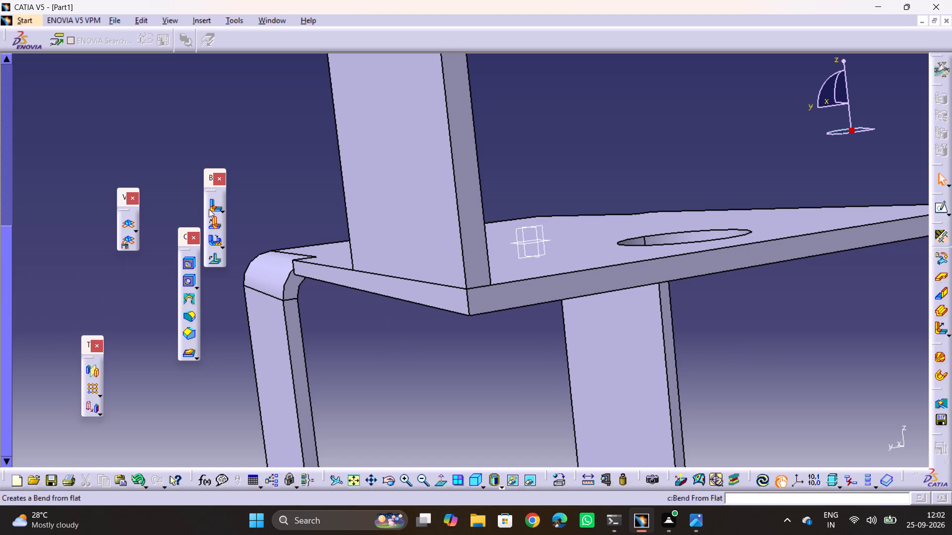
left_click_drag(209, 182, 212, 223)
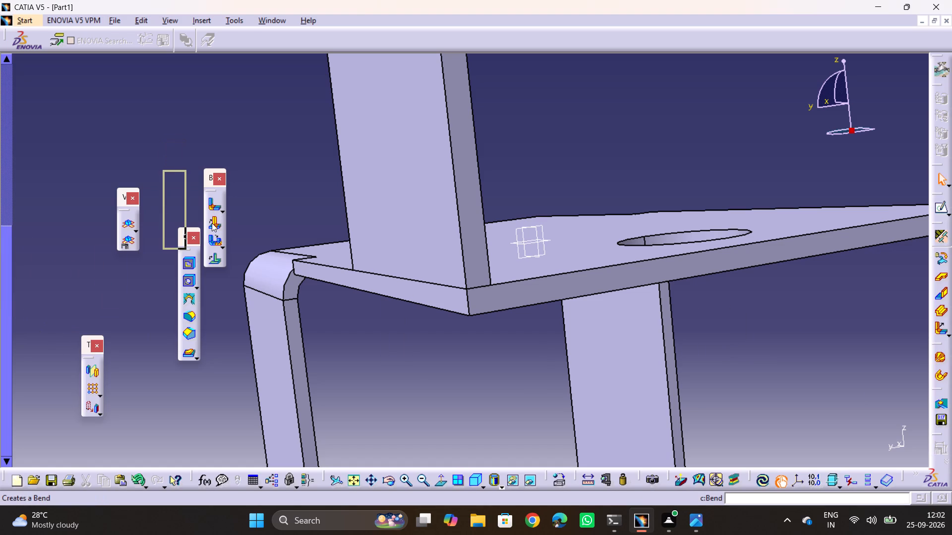
left_click_drag(212, 223, 180, 138)
left_click_drag(180, 138, 185, 165)
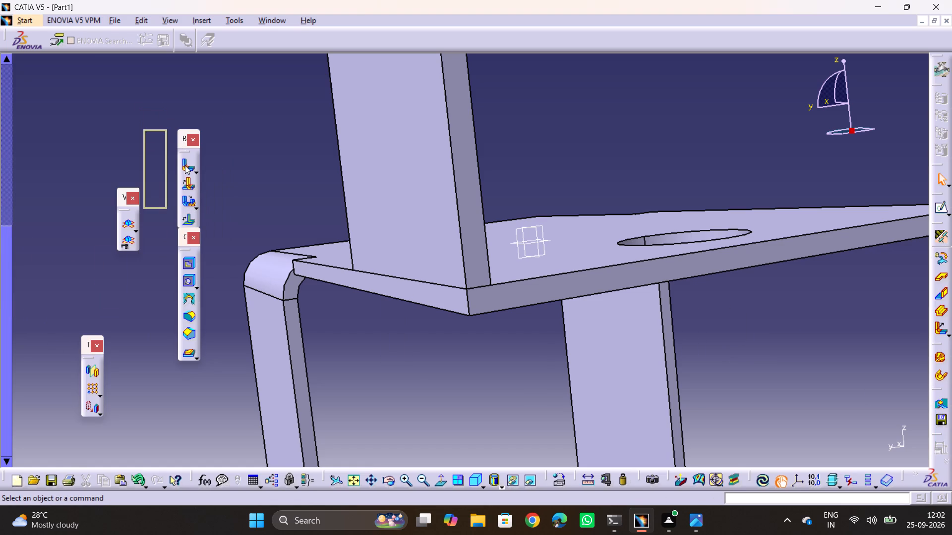
left_click_drag(185, 165, 56, 119)
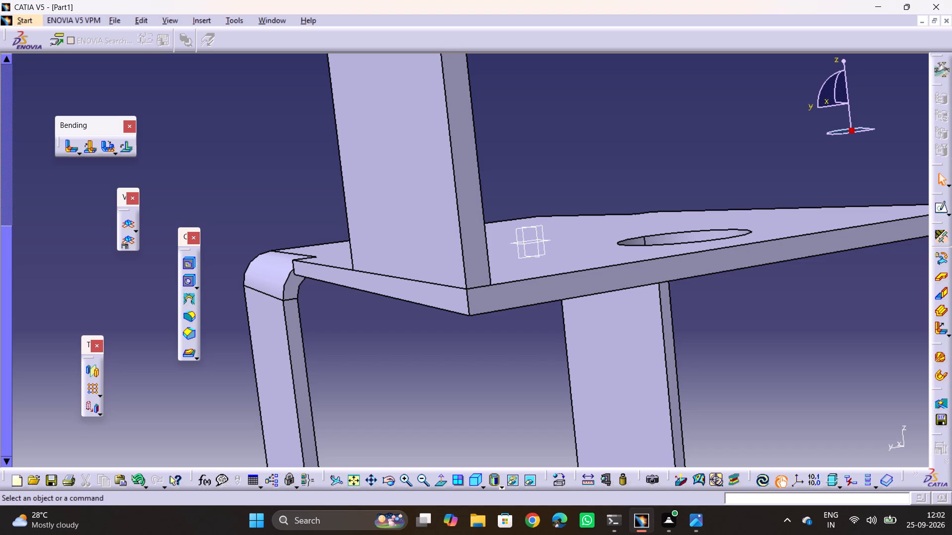
Create a Bend joining the base plate wall and the extruded arm's lower face, keeping the 5 mm radius.
key("alt+Tab")
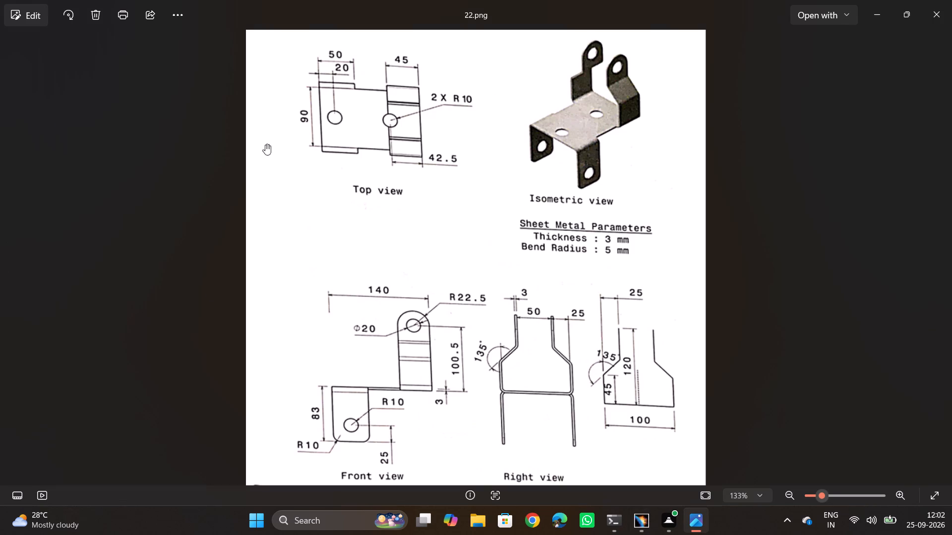
key("alt+Tab")
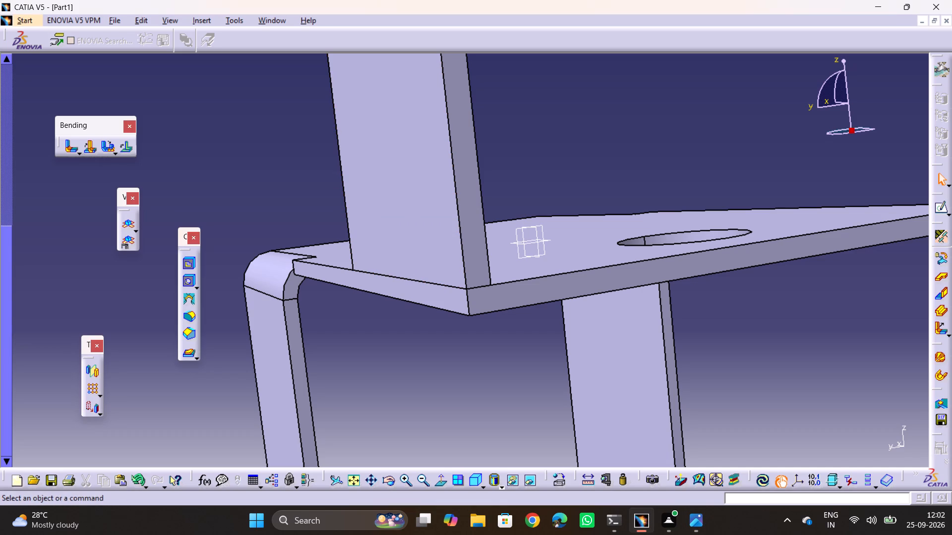
left_click(72, 147)
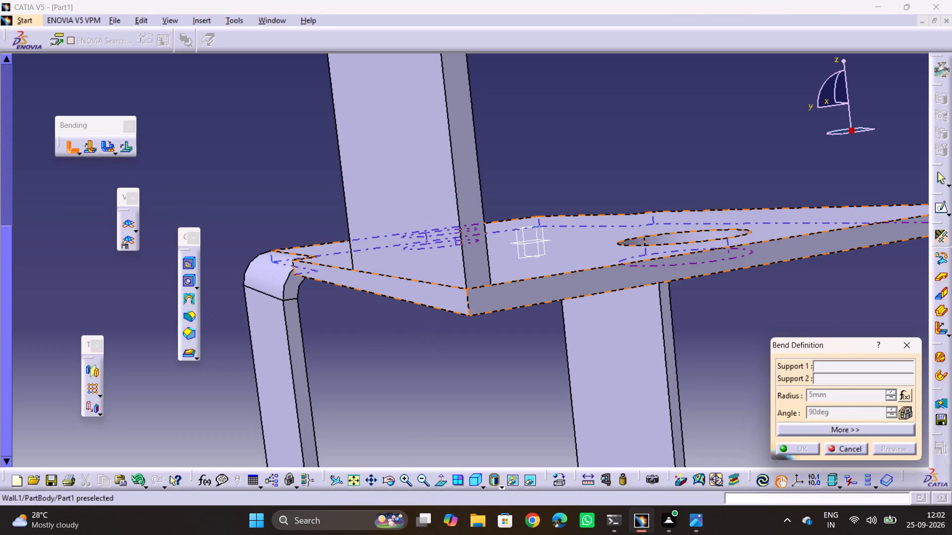
left_click(441, 307)
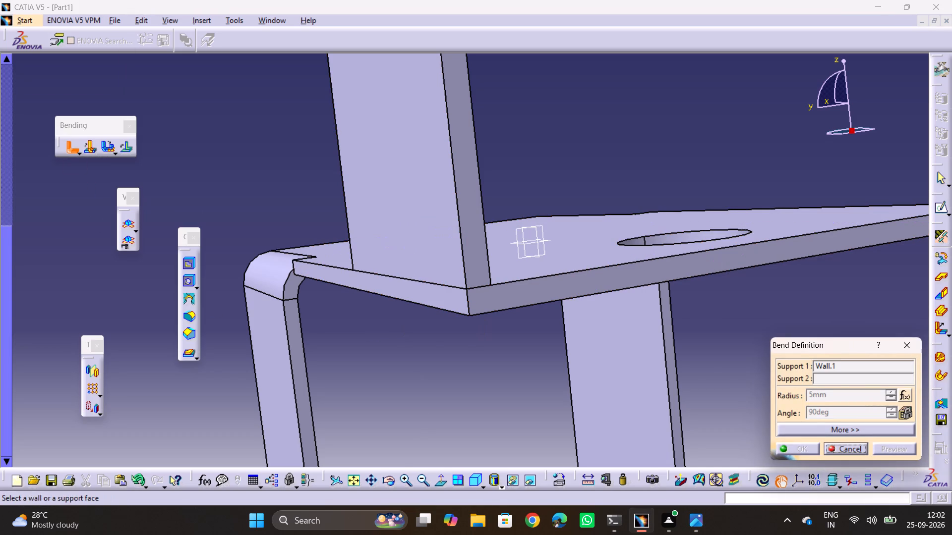
left_click(428, 282)
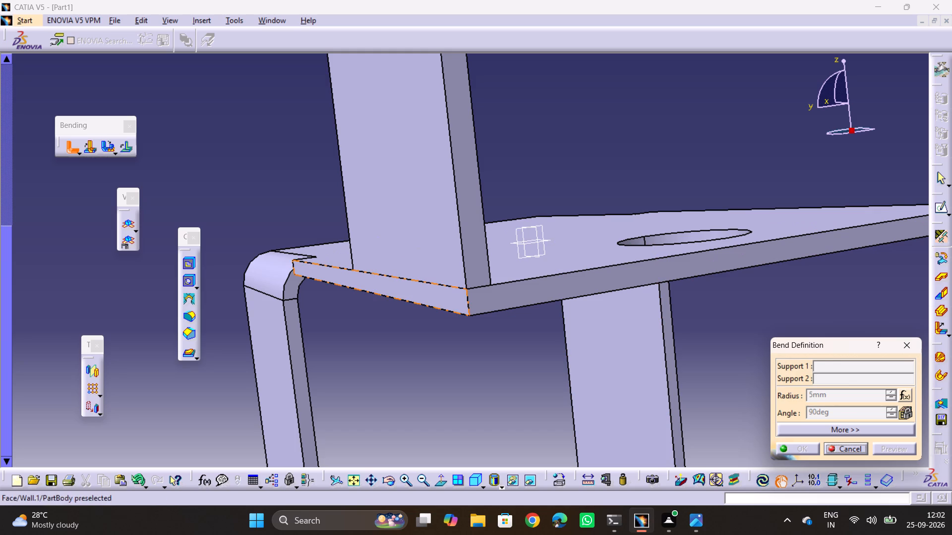
left_click(433, 299)
left_click(432, 251)
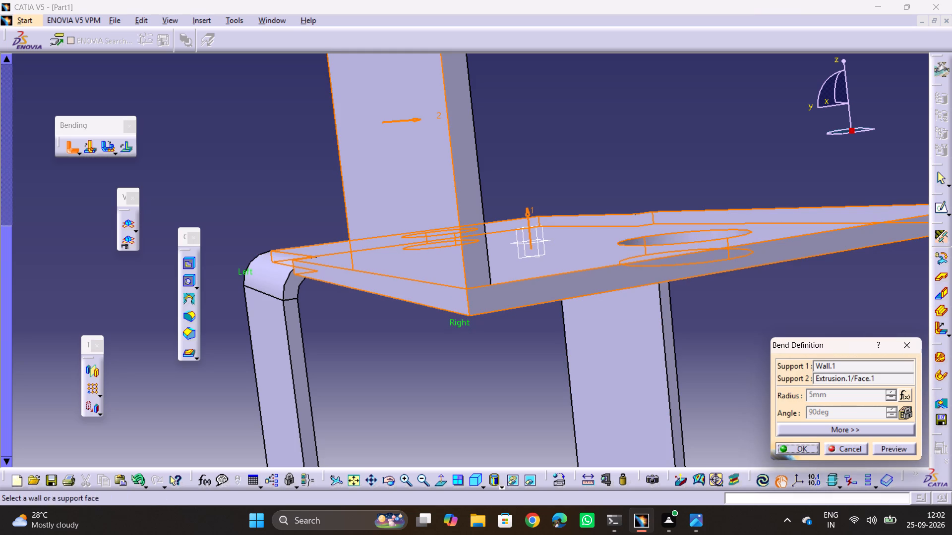
left_click(885, 451)
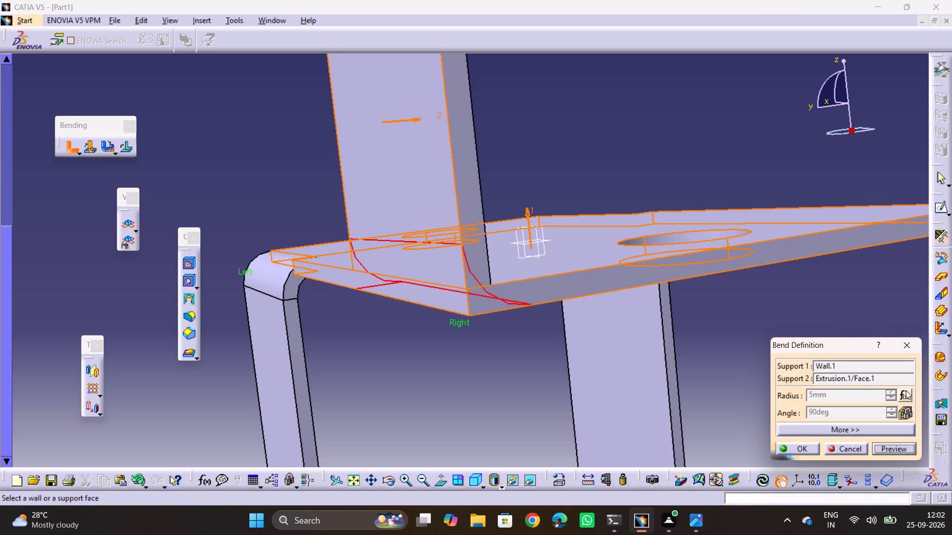
left_click(794, 446)
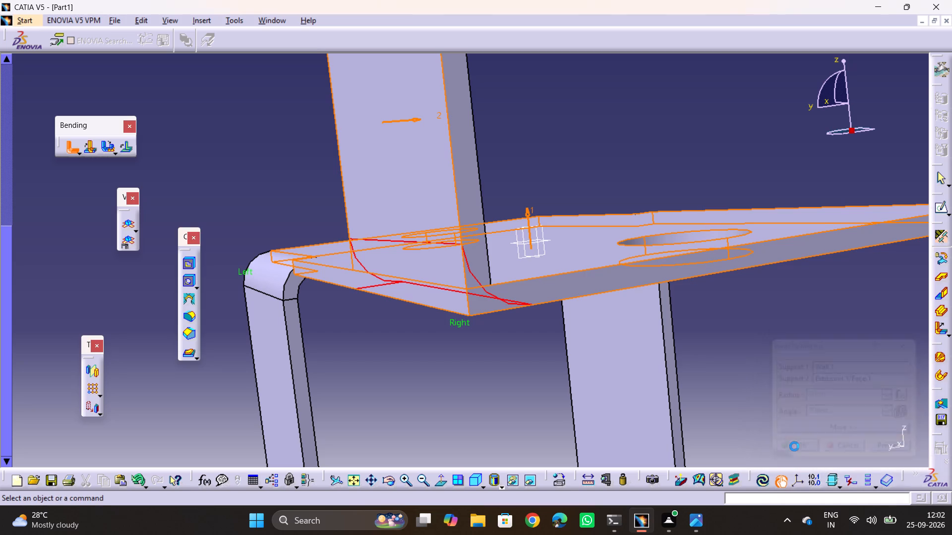
Examine the new bend between the upper arm and the base plate from several angles.
middle_click_drag(617, 362, 508, 425)
scroll(617, 362, "down", 1)
left_click_drag(611, 363, 508, 425)
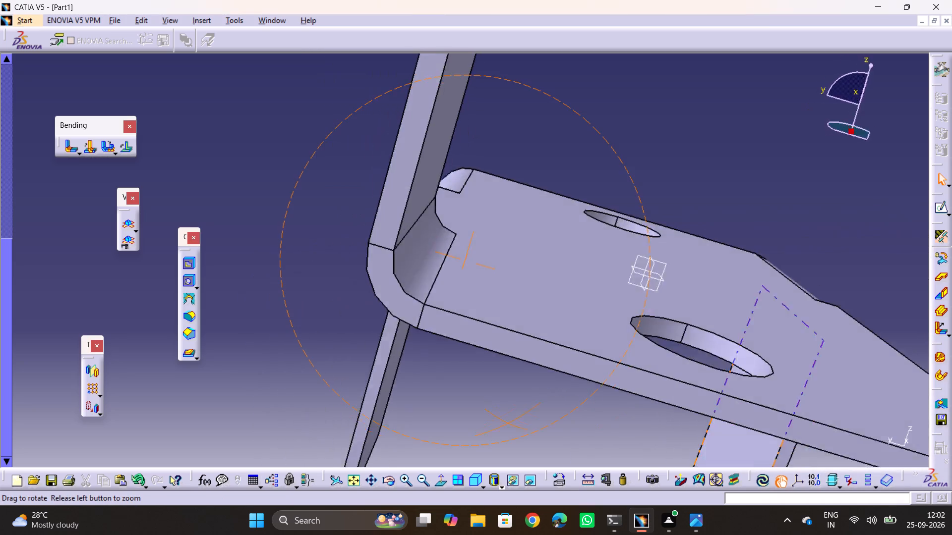
left_click_drag(508, 425, 633, 437)
middle_click_drag(508, 425, 562, 386)
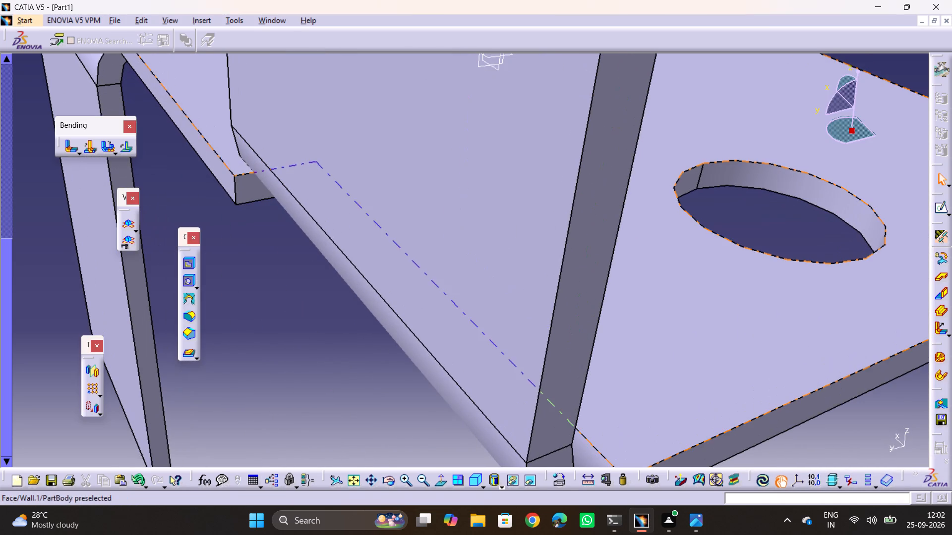
middle_click_drag(745, 279, 768, 396, "ctrl")
middle_click_drag(699, 369, 482, 298)
left_click_drag(639, 319, 482, 298)
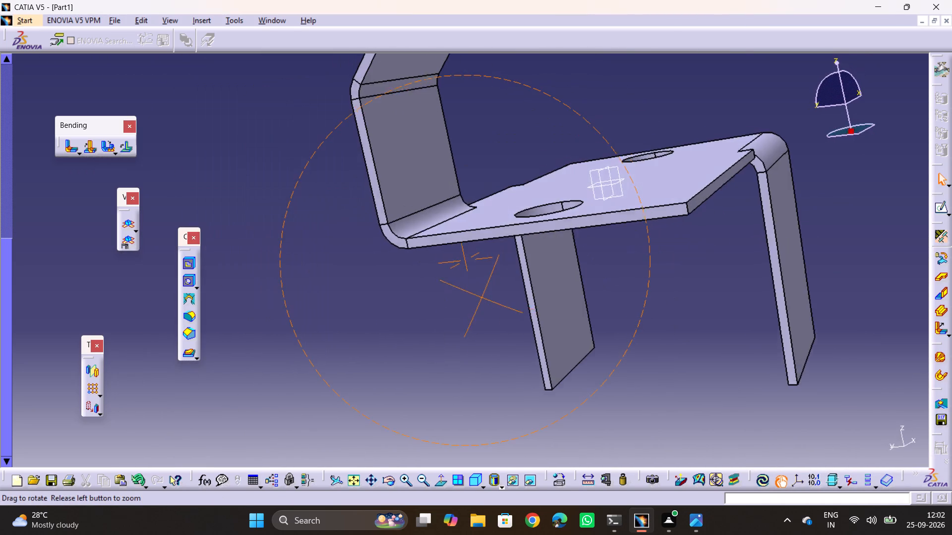
left_click_drag(482, 298, 540, 309)
middle_click_drag(482, 298, 541, 309)
Review the left and right extremity options in the definition of the bend joining the arm and base plate.
double_click(407, 234)
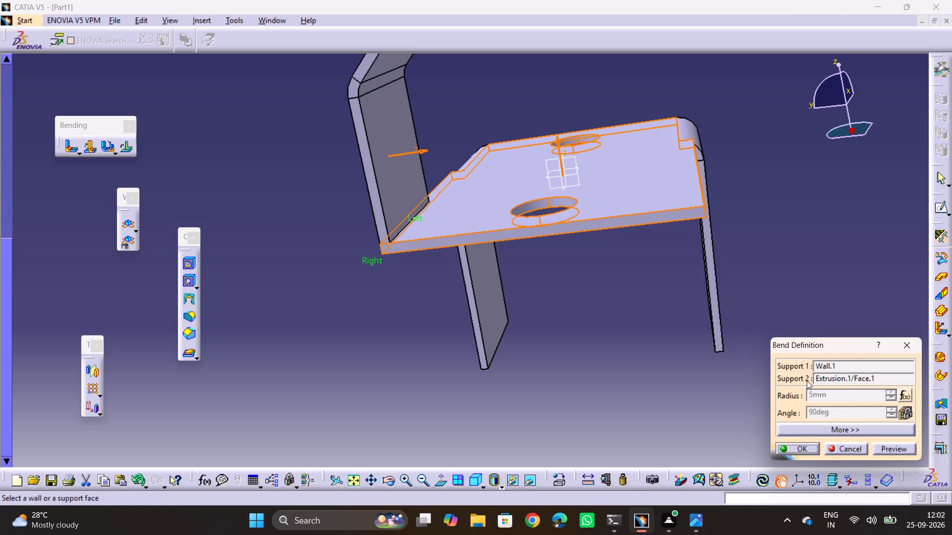
left_click(880, 431)
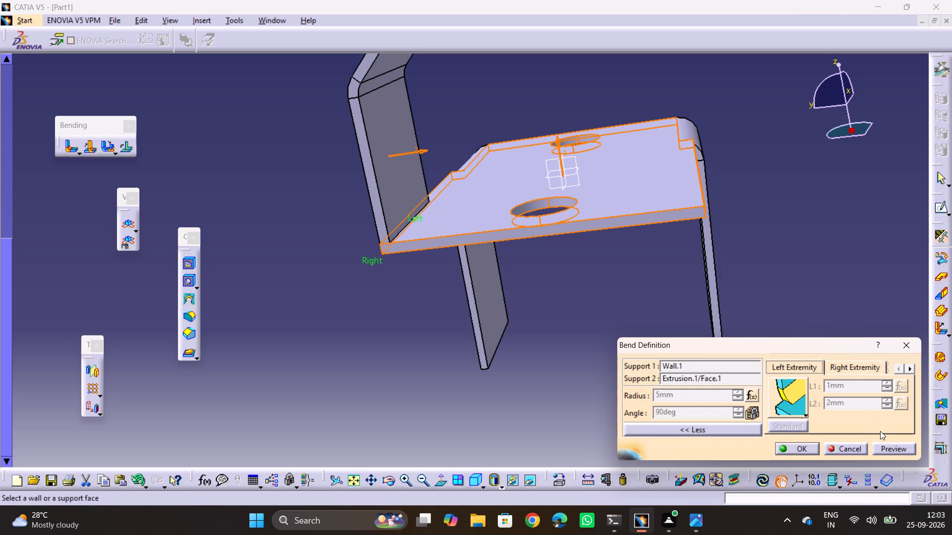
left_click(789, 365)
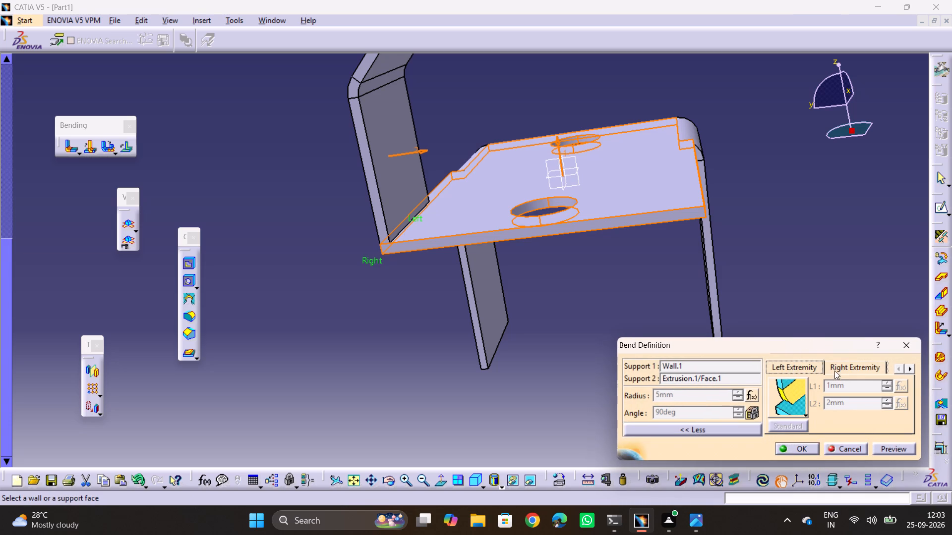
left_click(840, 370)
left_click(706, 428)
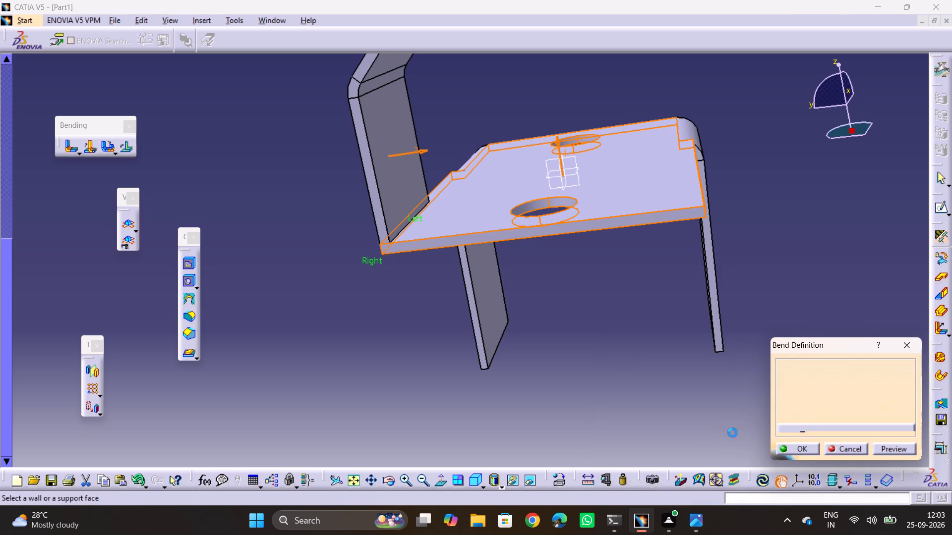
left_click(794, 451)
Review the definition of the upper arm's extrusion.
middle_click_drag(544, 339, 635, 450)
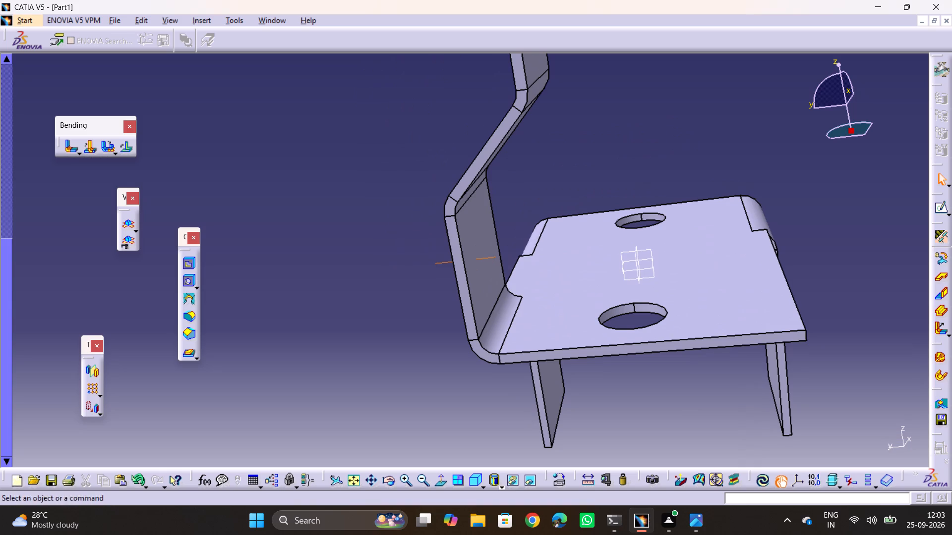
triple_click(479, 290)
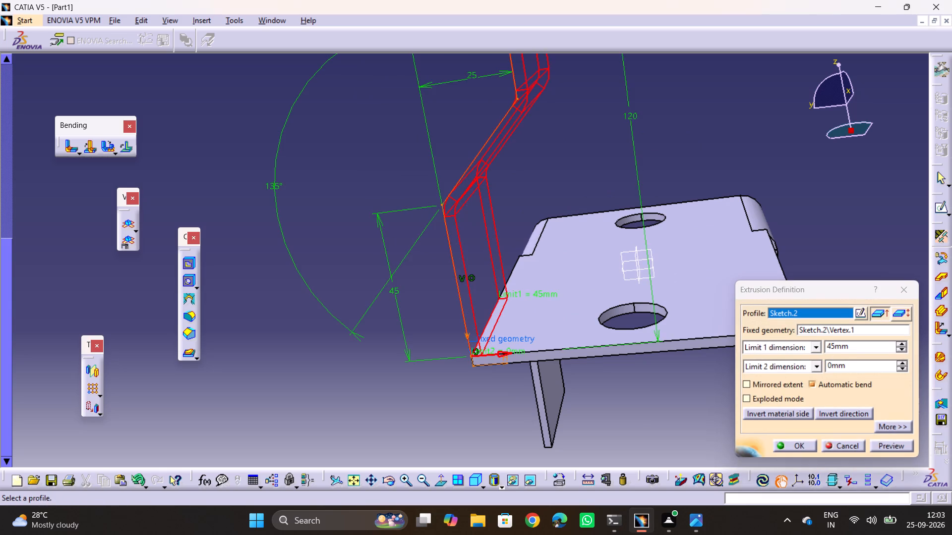
left_click(804, 443)
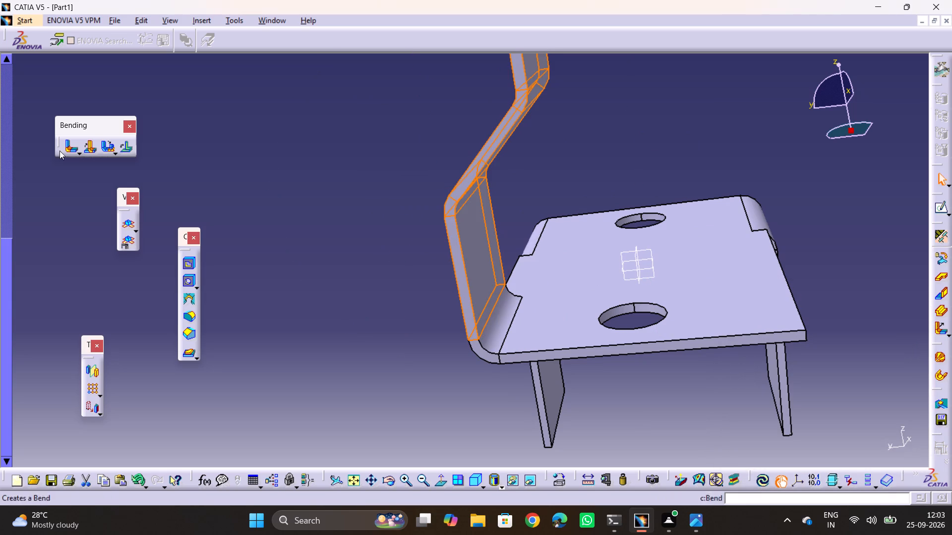
Mirror the arm extrusion about the zx plane to the opposite side of the base plate.
left_click(93, 373)
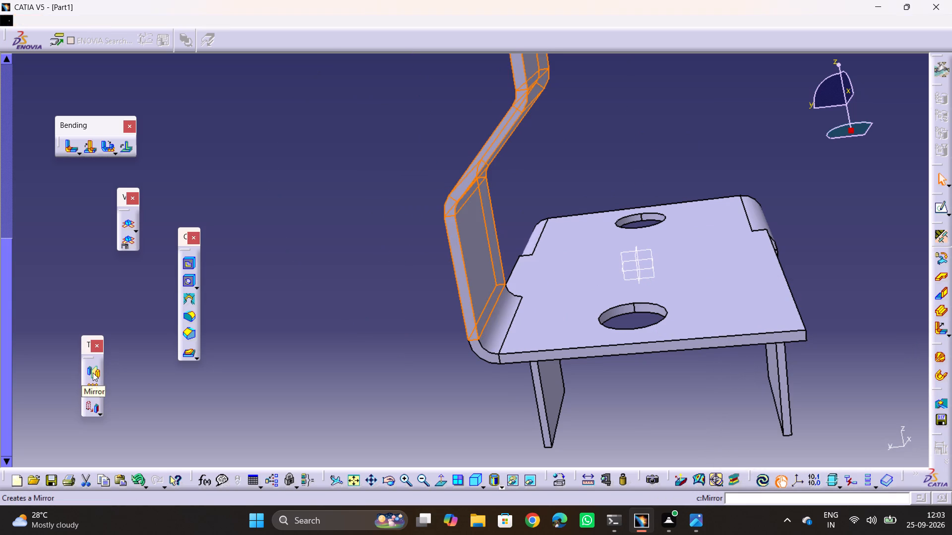
left_click(637, 258)
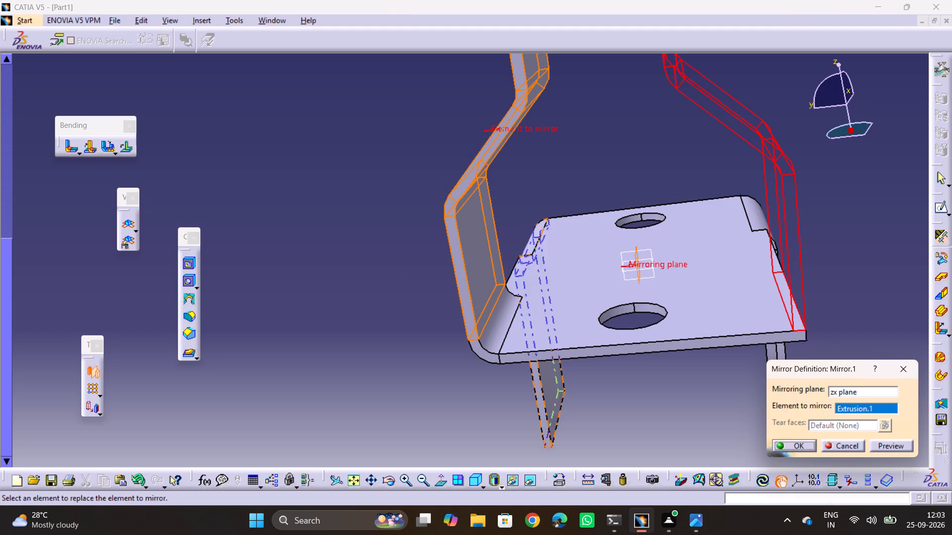
left_click(489, 339)
left_click(794, 448)
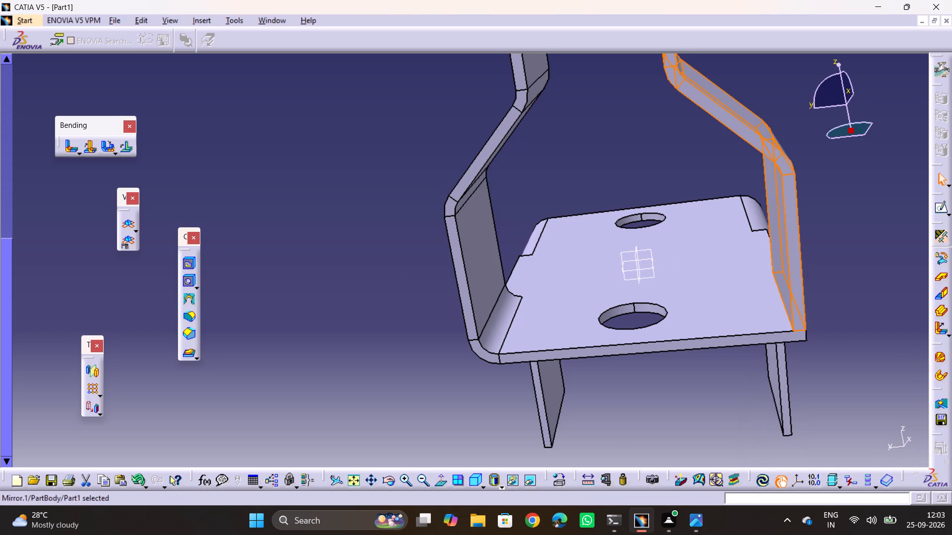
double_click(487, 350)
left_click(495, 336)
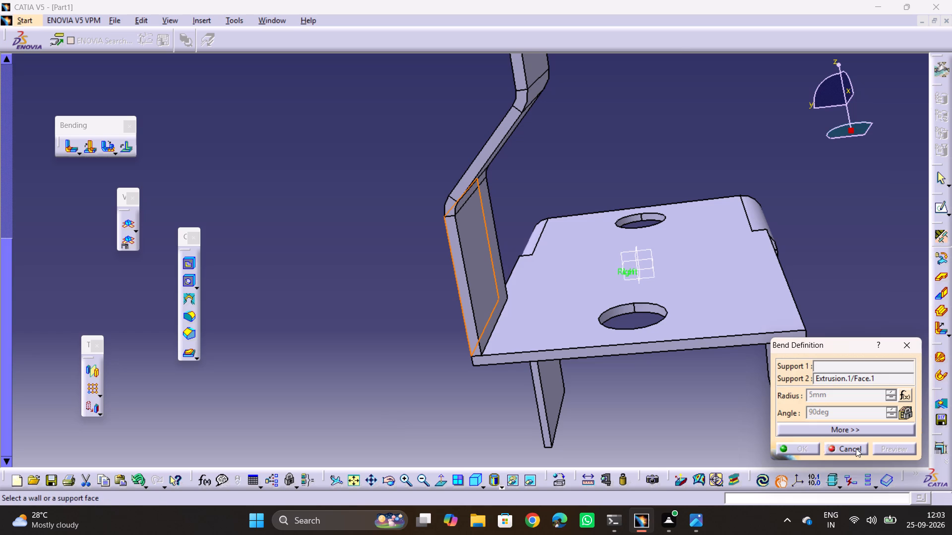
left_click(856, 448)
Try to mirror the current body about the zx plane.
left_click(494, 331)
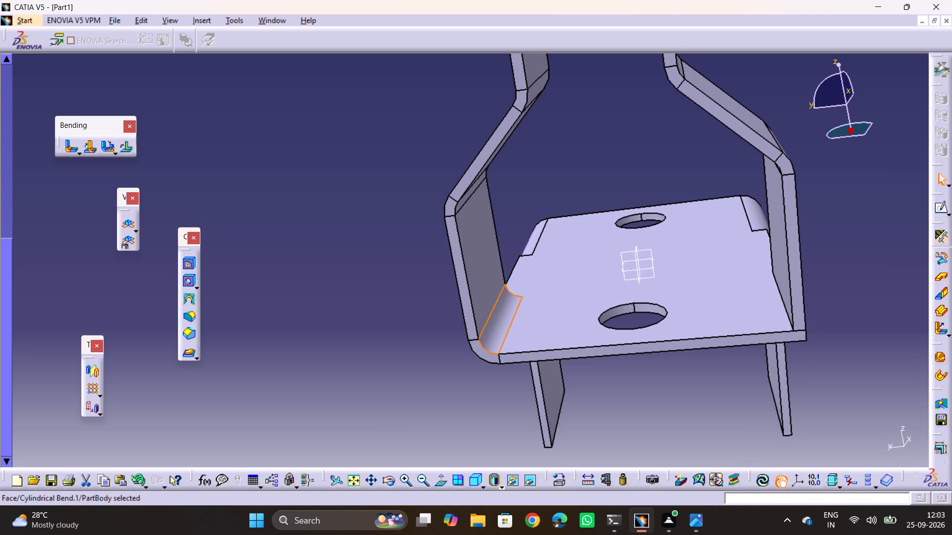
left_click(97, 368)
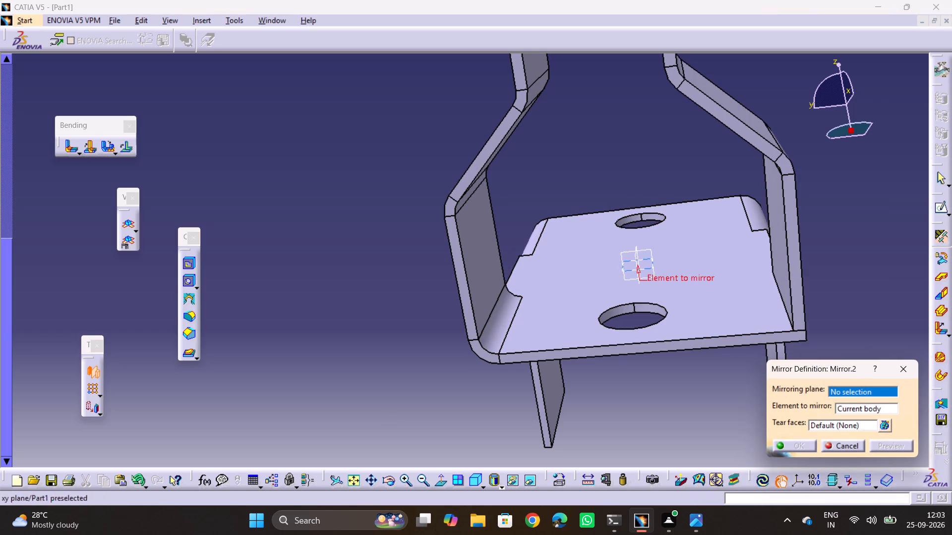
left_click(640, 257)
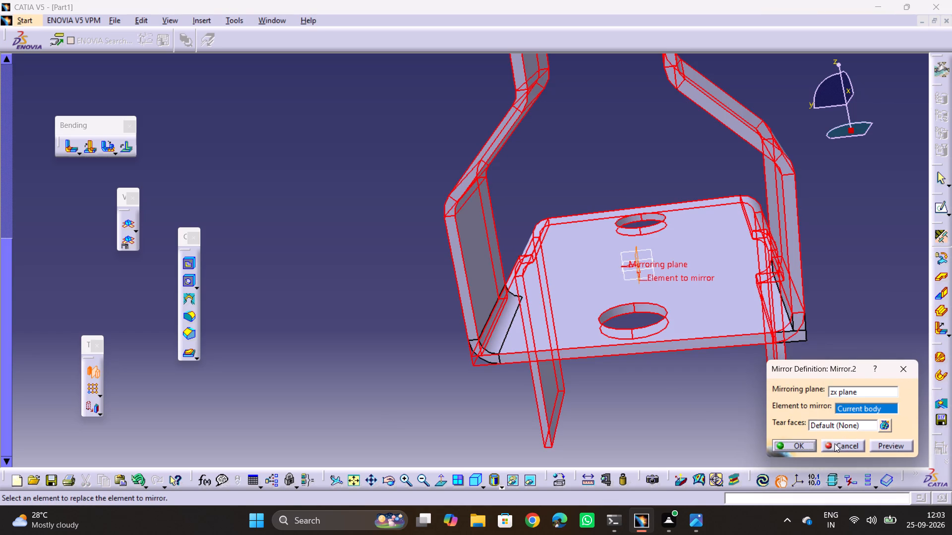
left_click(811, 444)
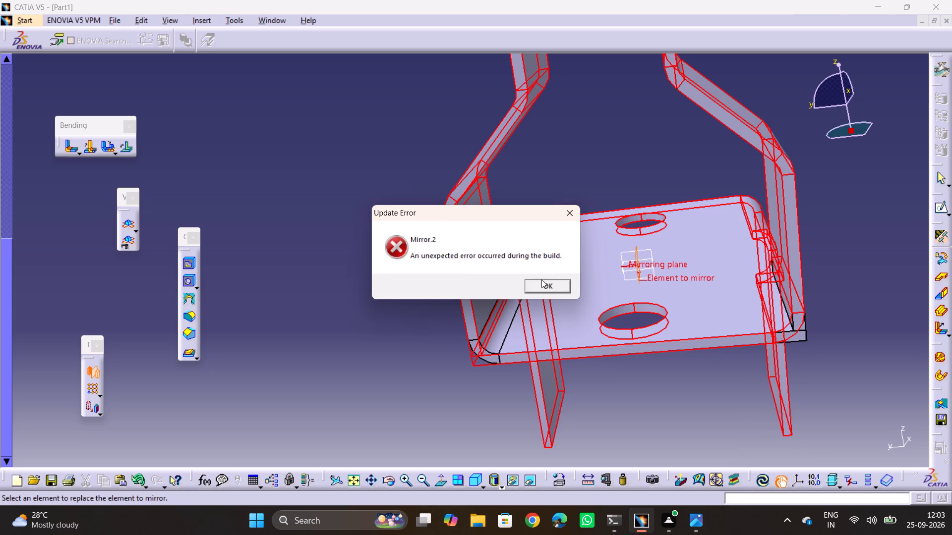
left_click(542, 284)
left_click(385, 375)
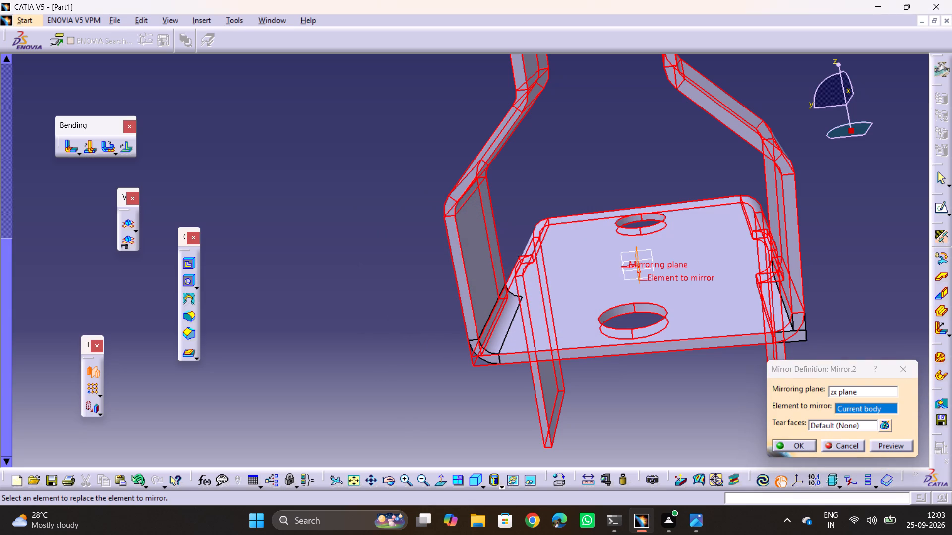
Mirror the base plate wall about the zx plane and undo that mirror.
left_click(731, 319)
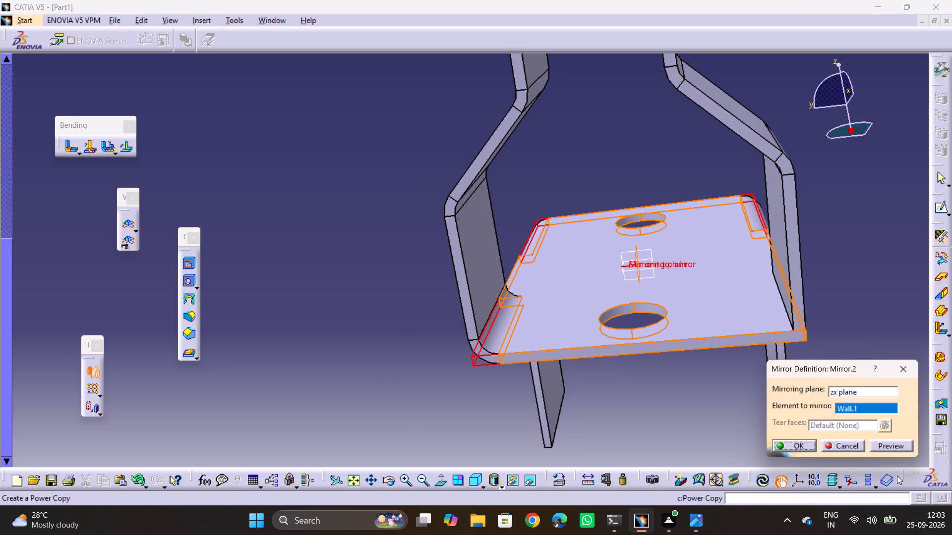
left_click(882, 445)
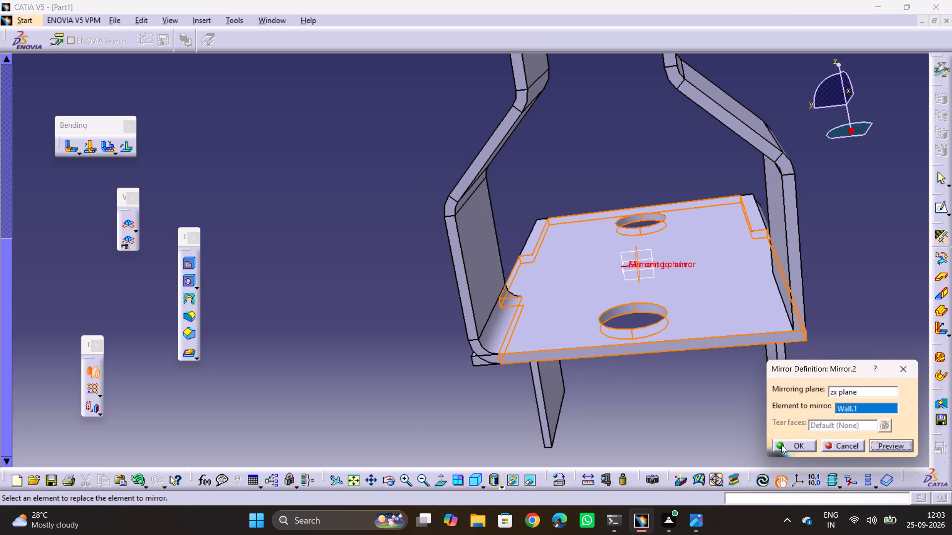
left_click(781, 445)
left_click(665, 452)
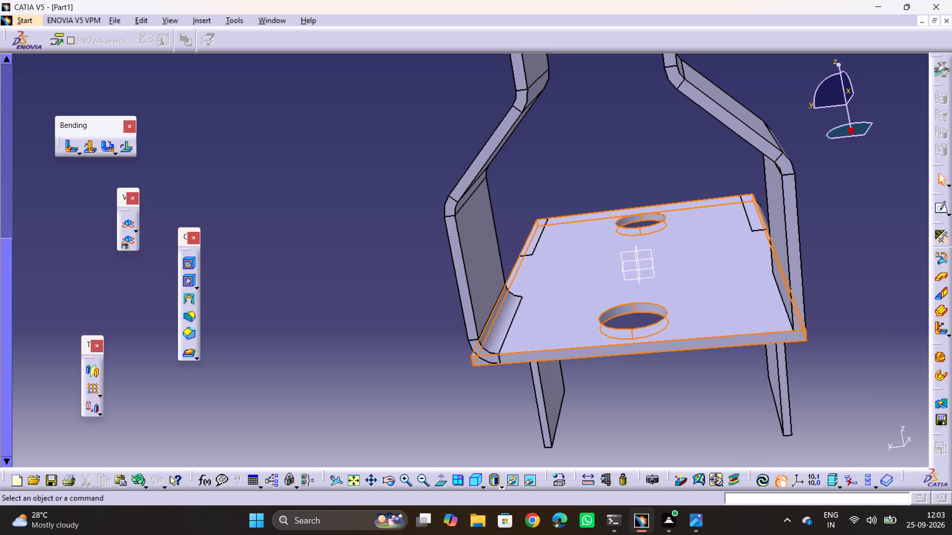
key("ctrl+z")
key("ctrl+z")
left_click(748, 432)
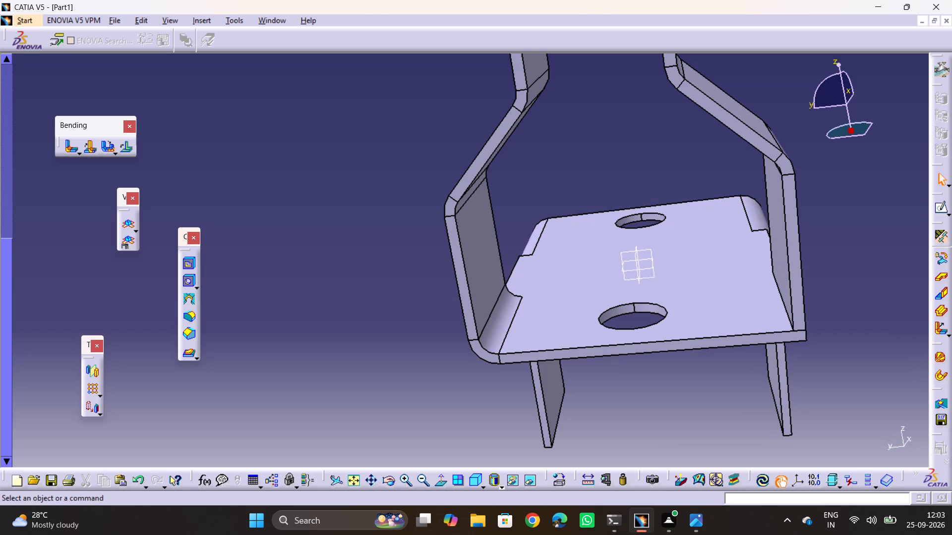
Create a Bend joining the mirrored arm's lower face and the base plate wall, keeping the 5 mm radius.
left_click(69, 148)
scroll(838, 355, "down", 1)
middle_click_drag(838, 353, 830, 341)
left_click_drag(838, 353, 830, 341)
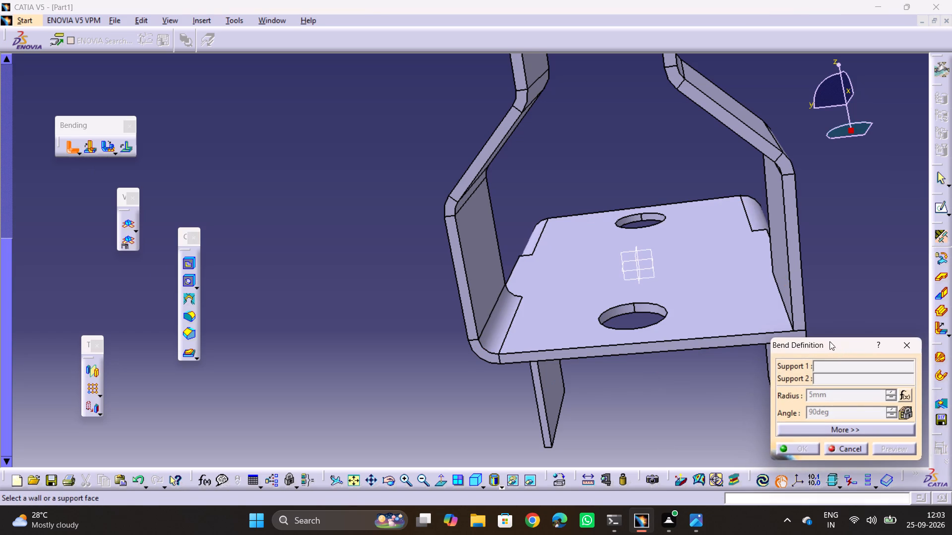
left_click_drag(830, 341, 819, 286)
middle_click_drag(830, 341, 820, 285)
middle_click_drag(852, 262, 538, 283)
left_click_drag(852, 262, 670, 260)
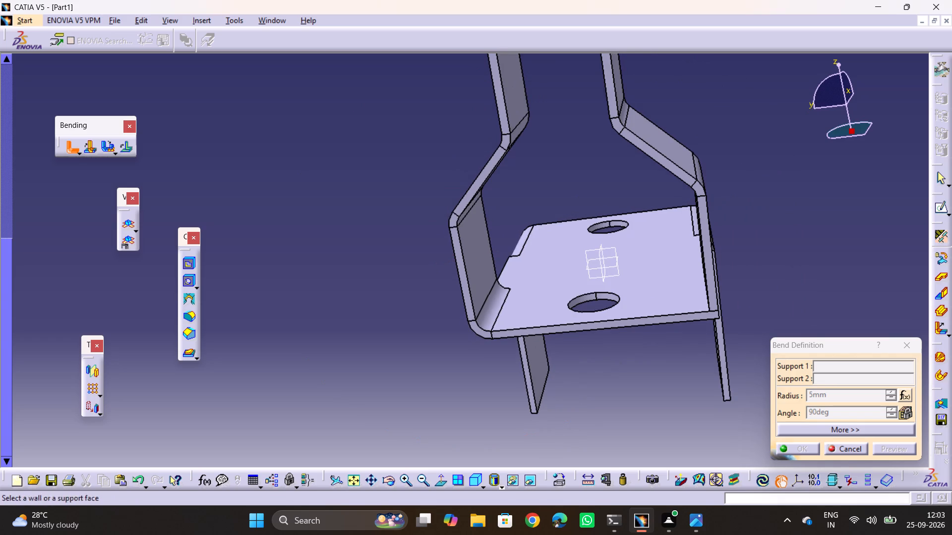
middle_click_drag(670, 298, 474, 323)
left_click_drag(671, 298, 475, 323)
left_click(622, 353)
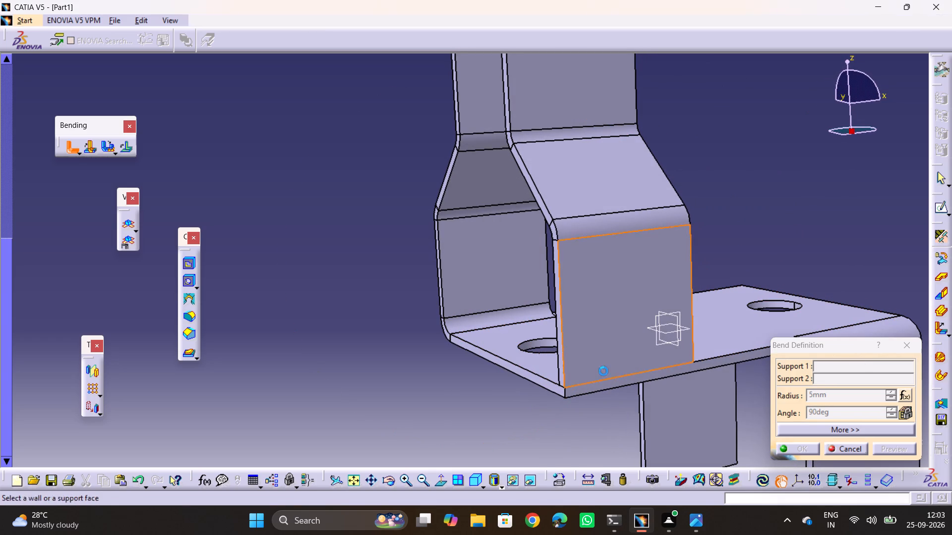
left_click(587, 388)
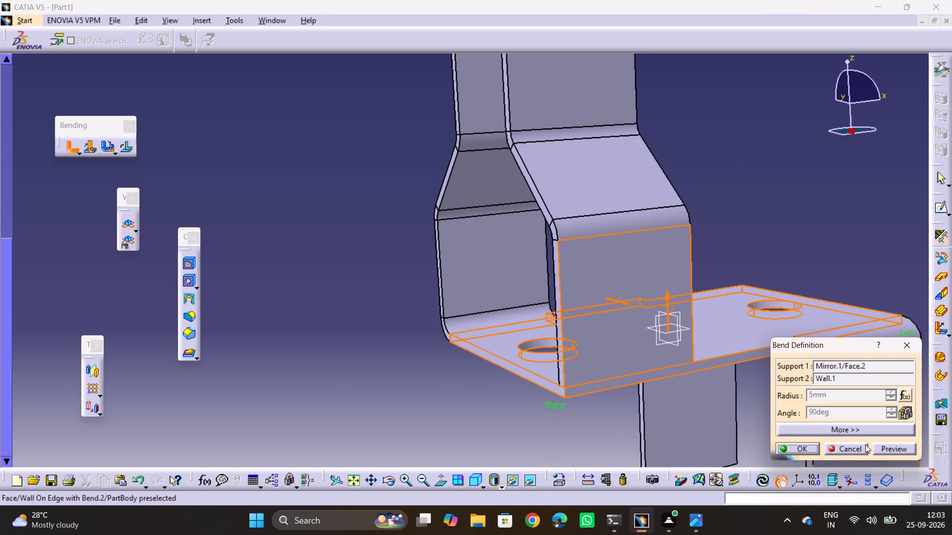
middle_click_drag(721, 387, 855, 351)
left_click_drag(721, 387, 855, 351)
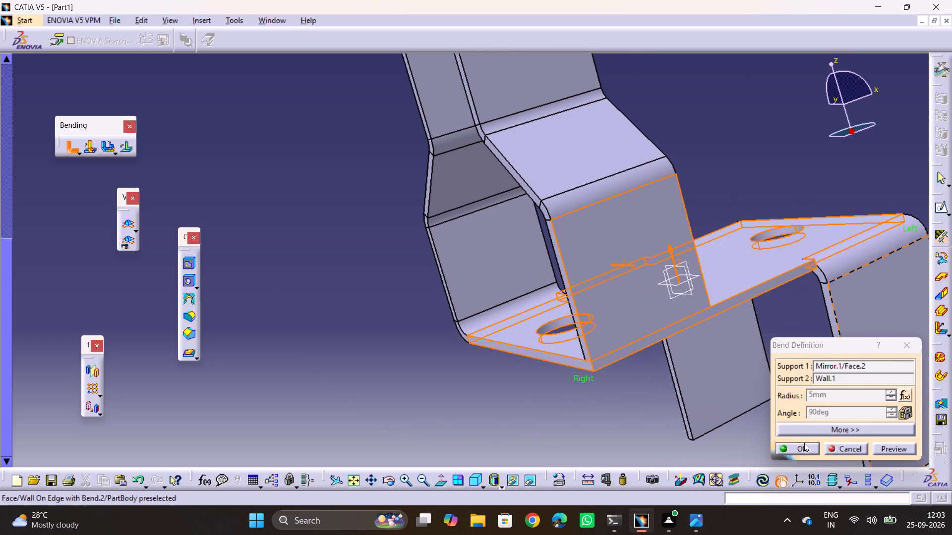
left_click(804, 442)
left_click(799, 449)
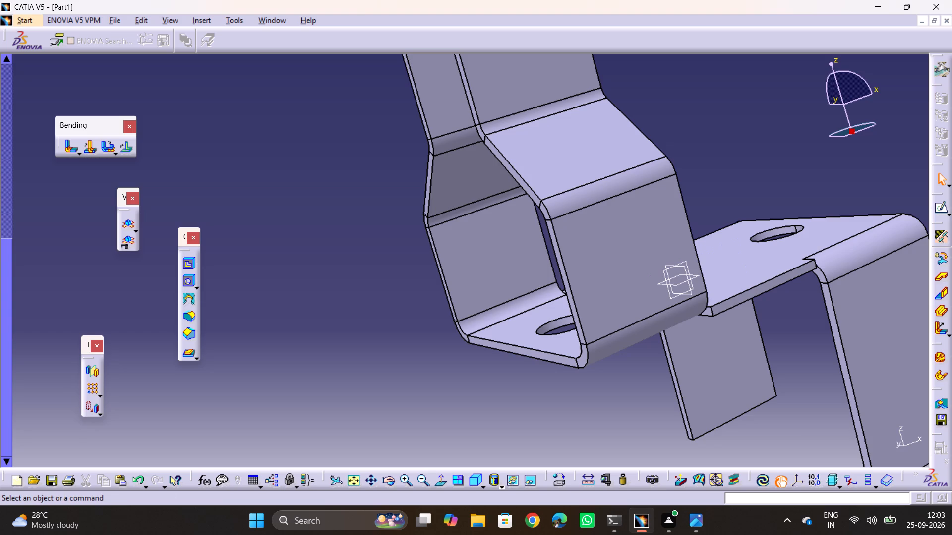
Inspect the bracket with both arms from several angles and compare it with reference drawing 22.png.
middle_click_drag(470, 220, 641, 211)
left_click_drag(474, 218, 641, 211)
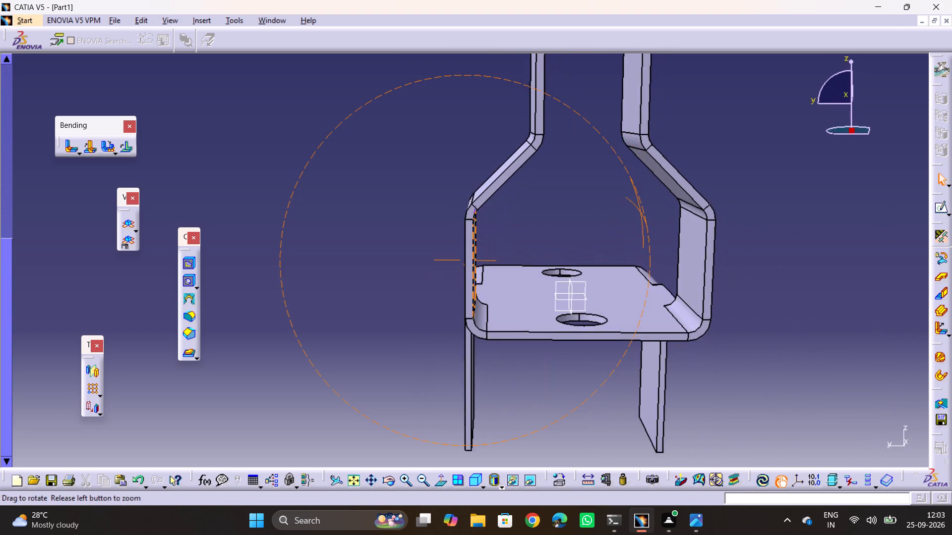
left_click_drag(641, 211, 638, 217)
middle_click_drag(641, 211, 635, 256)
key("alt+Tab")
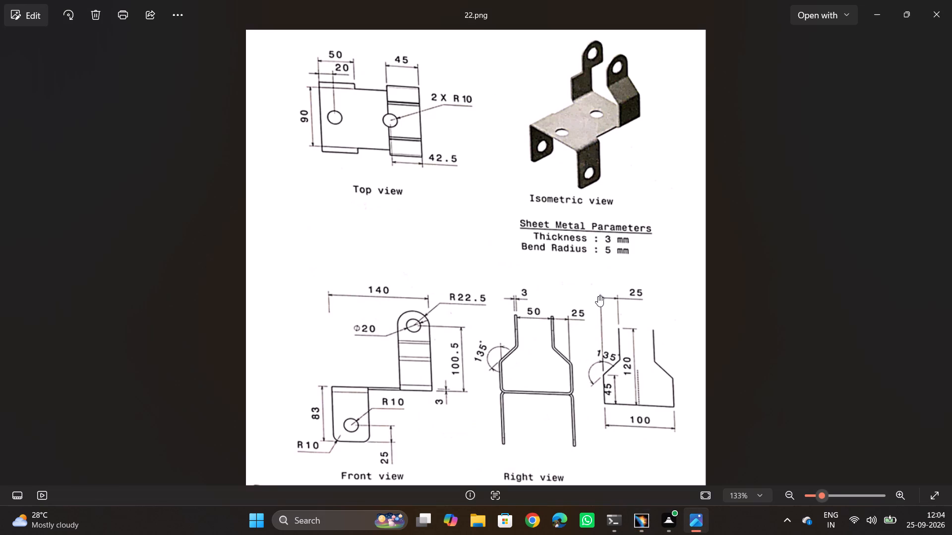
key("alt+Tab")
middle_click_drag(550, 204, 592, 191)
scroll(548, 204, "down", 1)
left_click_drag(547, 204, 592, 191)
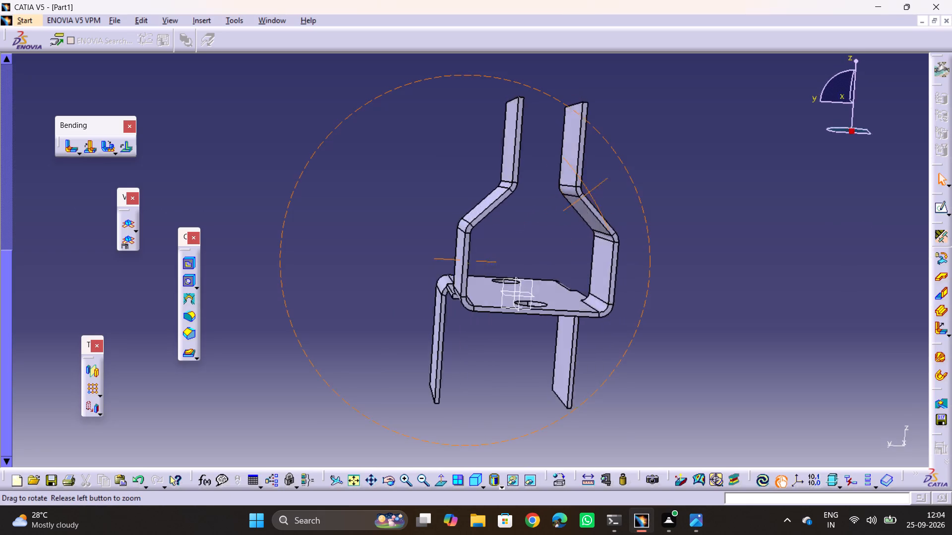
left_click_drag(592, 191, 672, 230)
middle_click_drag(592, 191, 672, 230)
middle_click_drag(330, 208, 334, 322)
left_click_drag(330, 207, 334, 322)
middle_click_drag(359, 183, 402, 243)
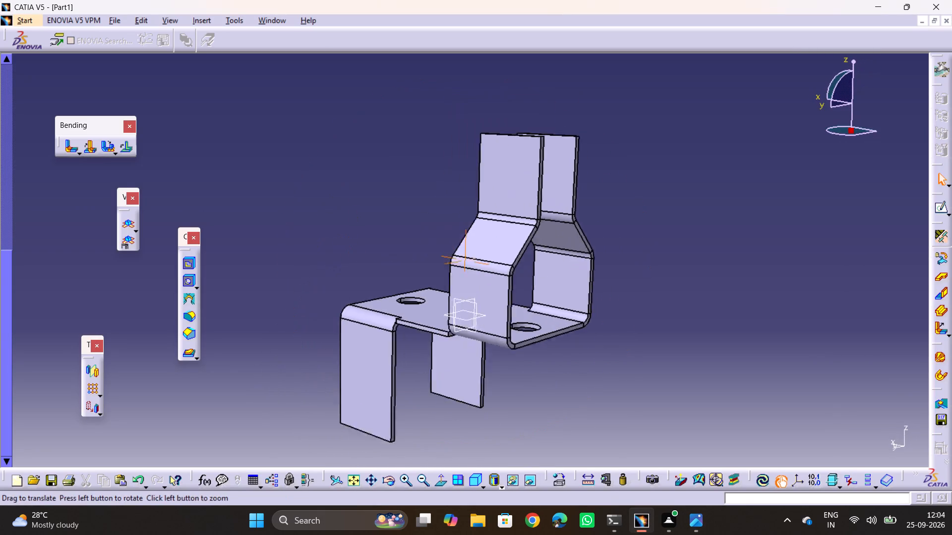
middle_click_drag(402, 243, 407, 304)
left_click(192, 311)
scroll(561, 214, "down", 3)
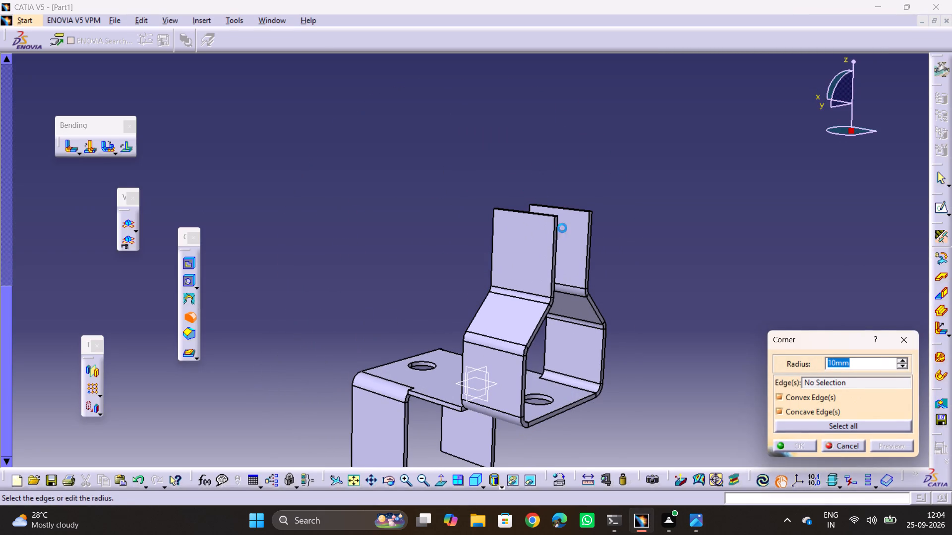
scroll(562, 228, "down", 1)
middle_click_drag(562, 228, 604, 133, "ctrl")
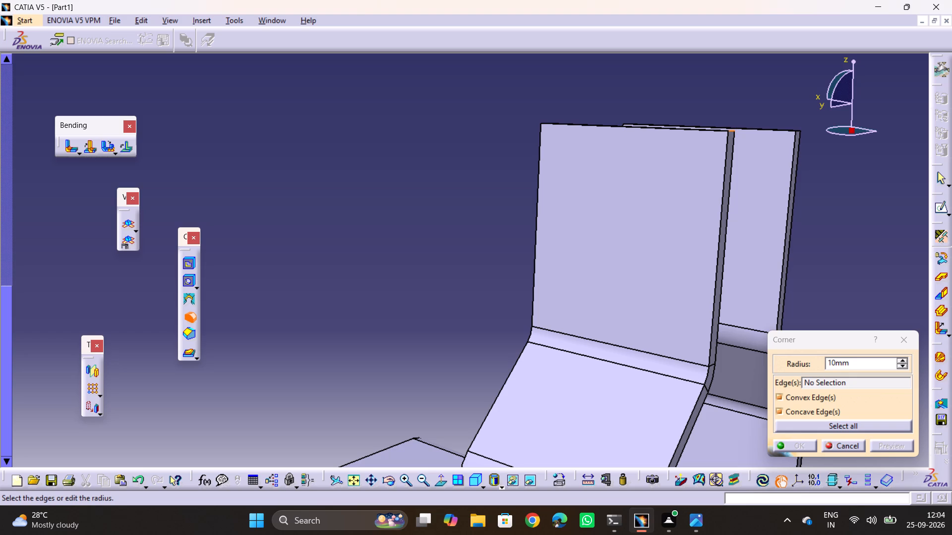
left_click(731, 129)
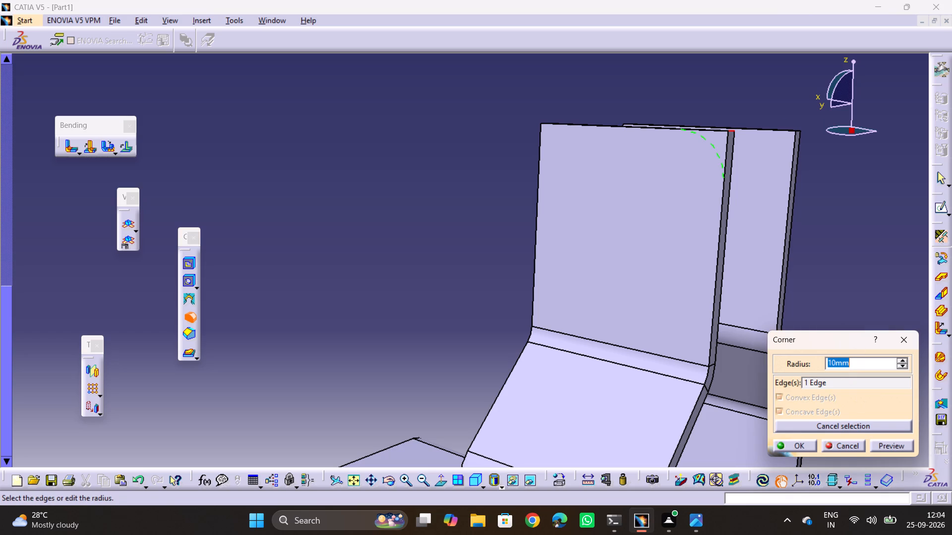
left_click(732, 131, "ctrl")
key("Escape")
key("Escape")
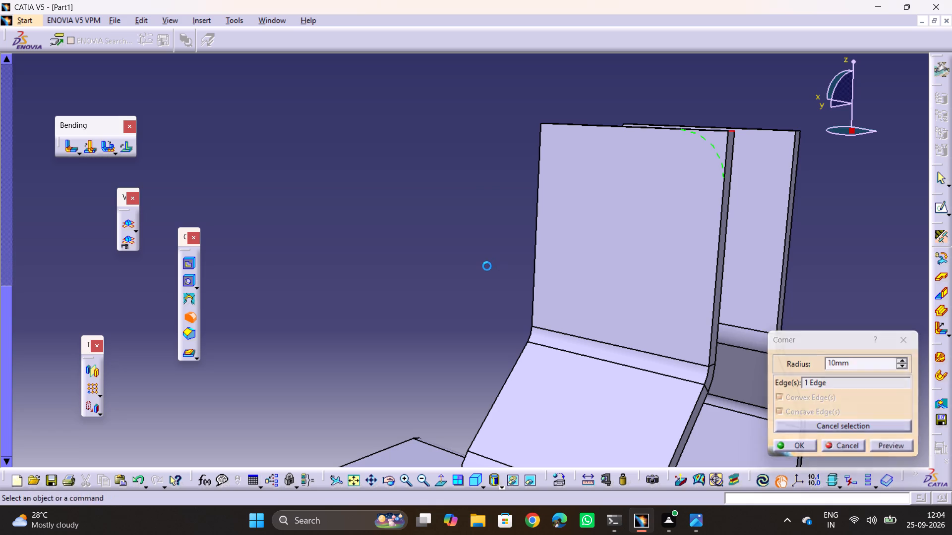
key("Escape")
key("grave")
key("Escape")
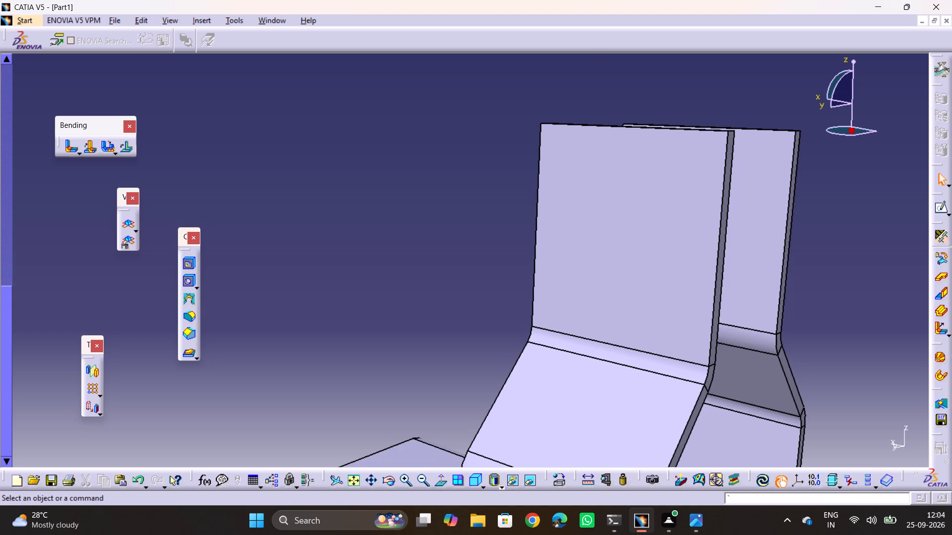
Round the four top corners of the two upper arms with a 22.5 mm radius Corner, per reference drawing 22.png.
key("alt+Tab")
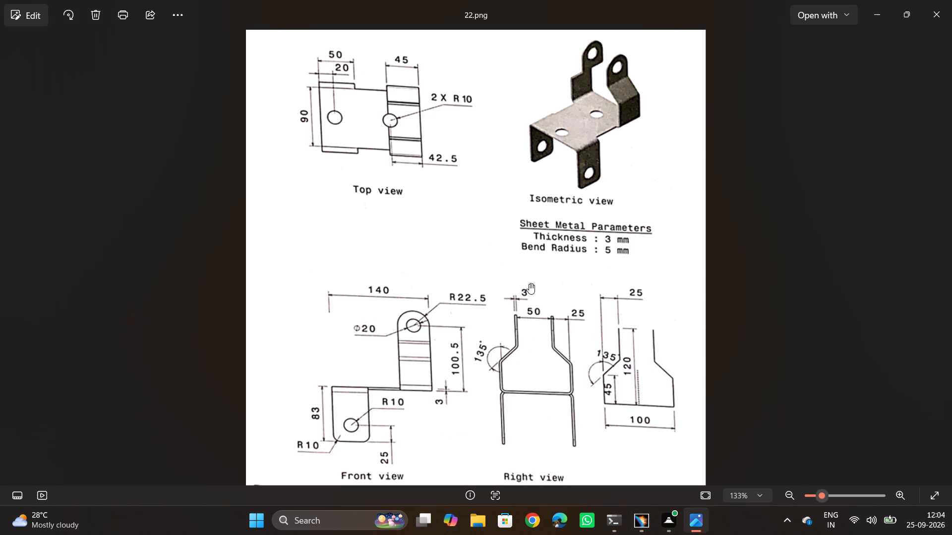
key("alt+Tab")
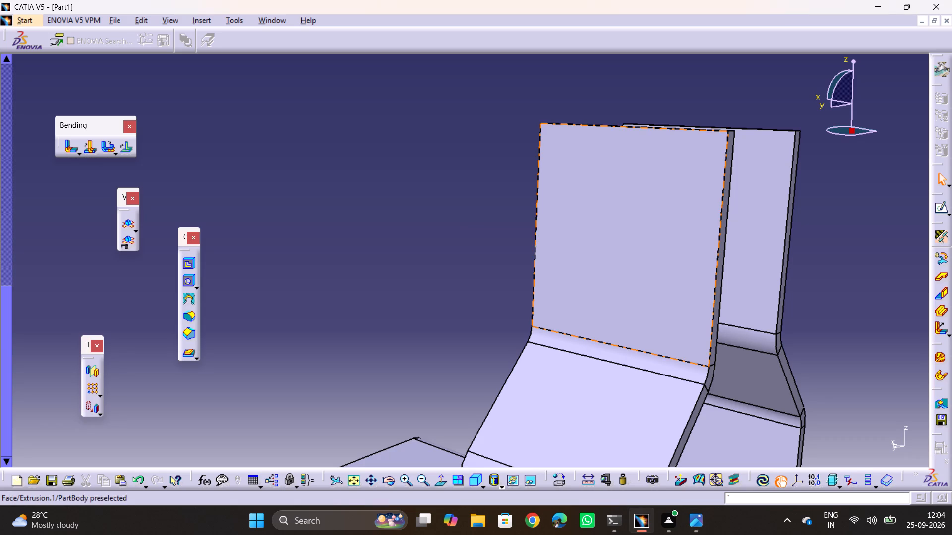
middle_click_drag(620, 185, 556, 253)
scroll(555, 264, "down", 1)
middle_click_drag(550, 264, 551, 363)
left_click_drag(537, 265, 551, 363)
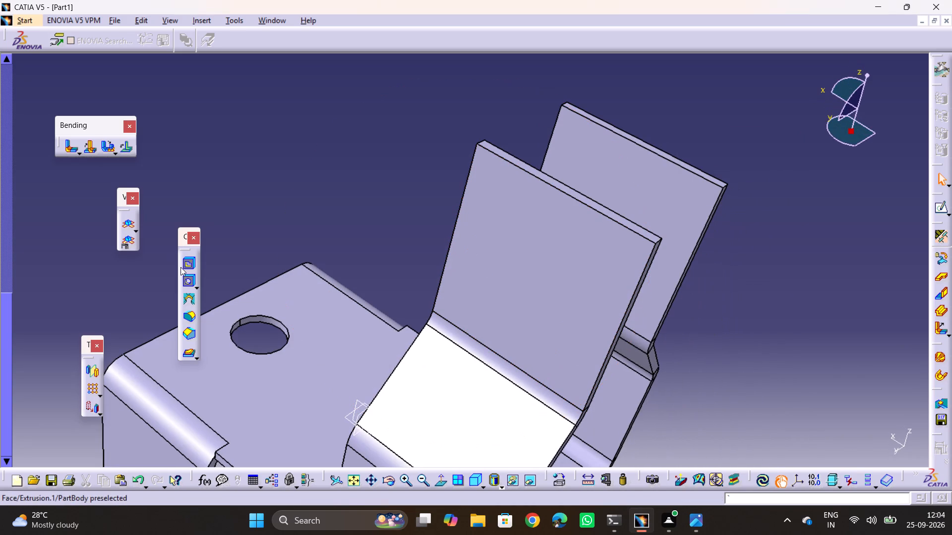
left_click(186, 321)
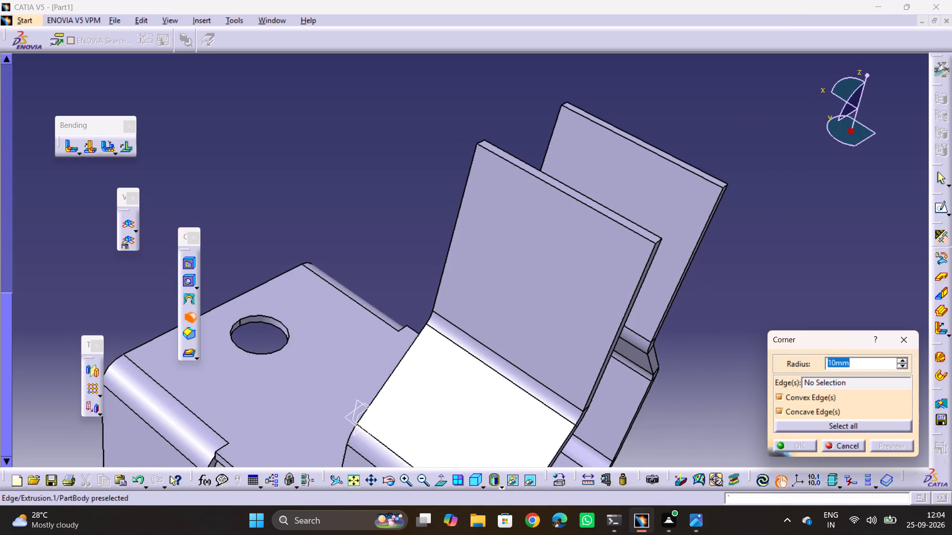
left_click(481, 142, "ctrl")
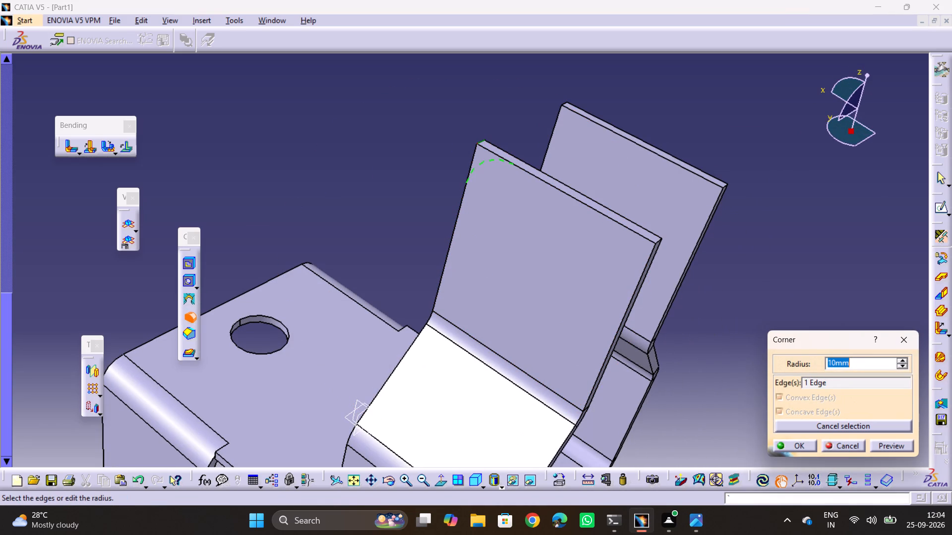
left_click(659, 242, "ctrl")
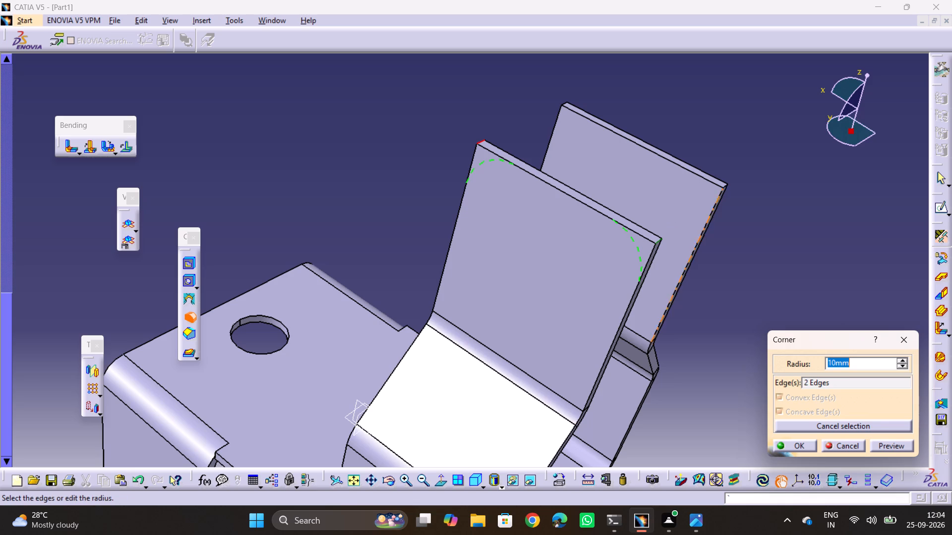
left_click(726, 188, "ctrl")
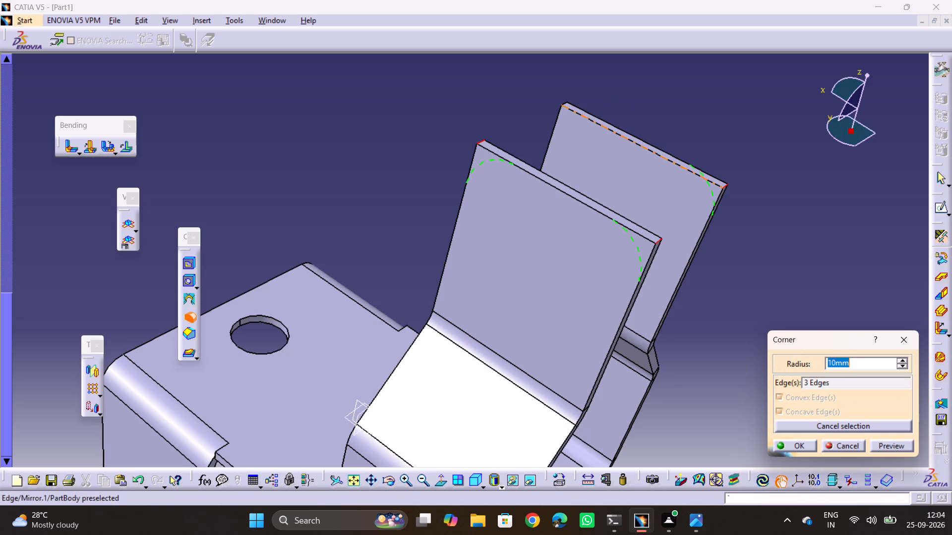
middle_click_drag(571, 107, 576, 88, "ctrl")
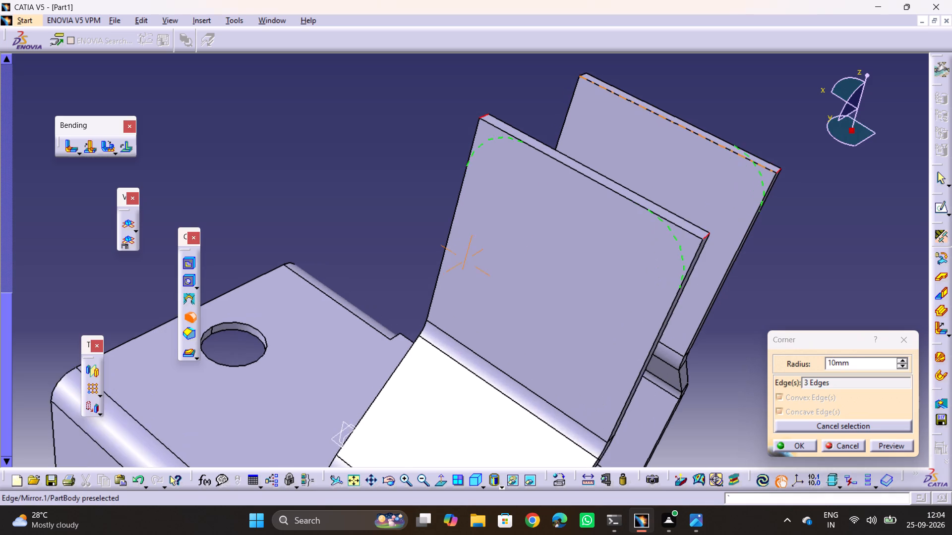
middle_click(581, 97, "ctrl")
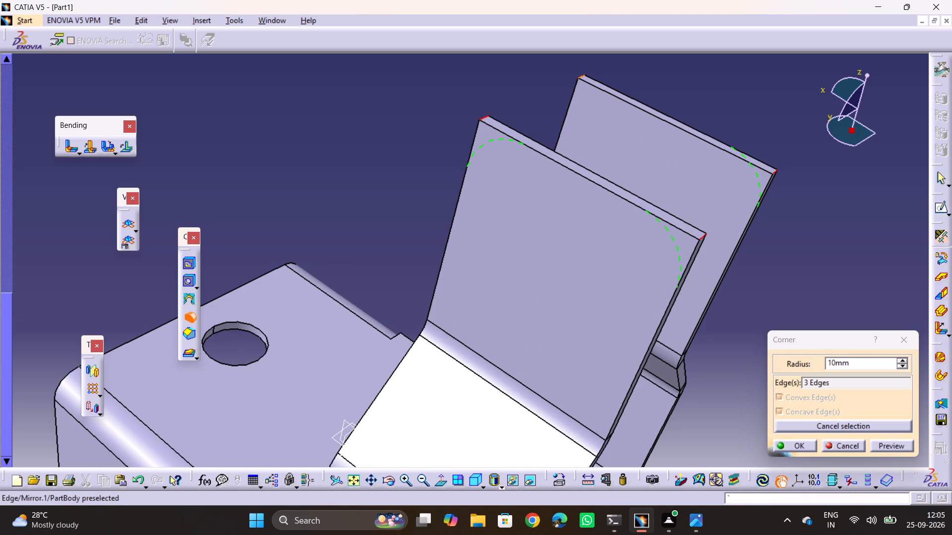
left_click(581, 74, "ctrl")
type("22.5")
key("Return")
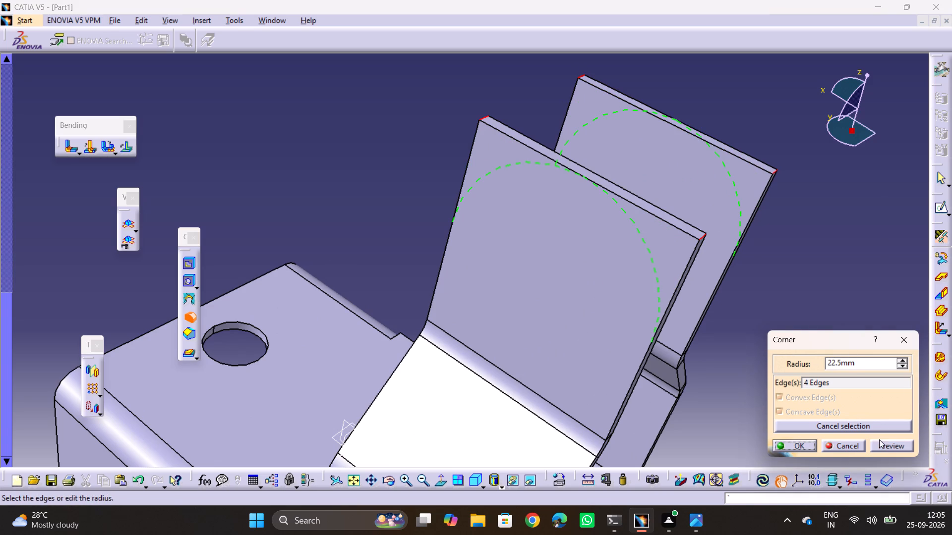
left_click(788, 440)
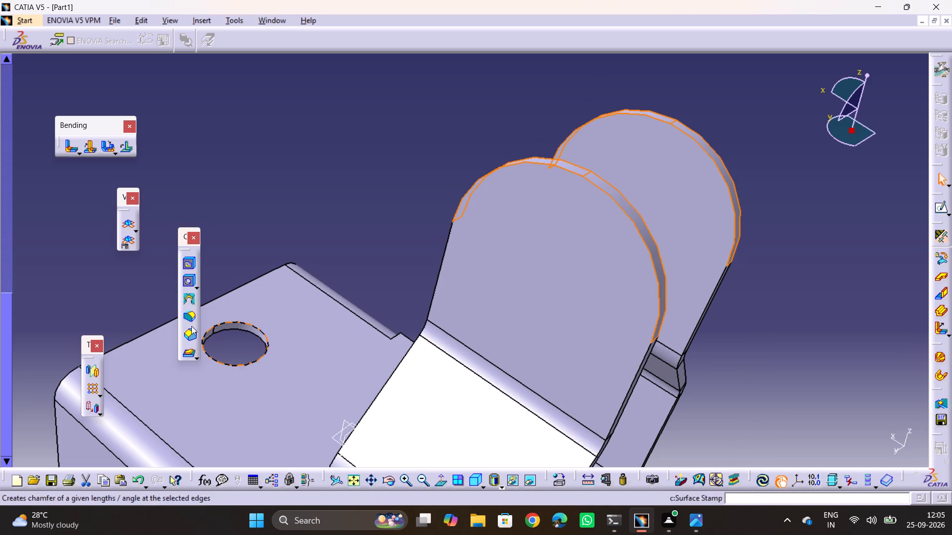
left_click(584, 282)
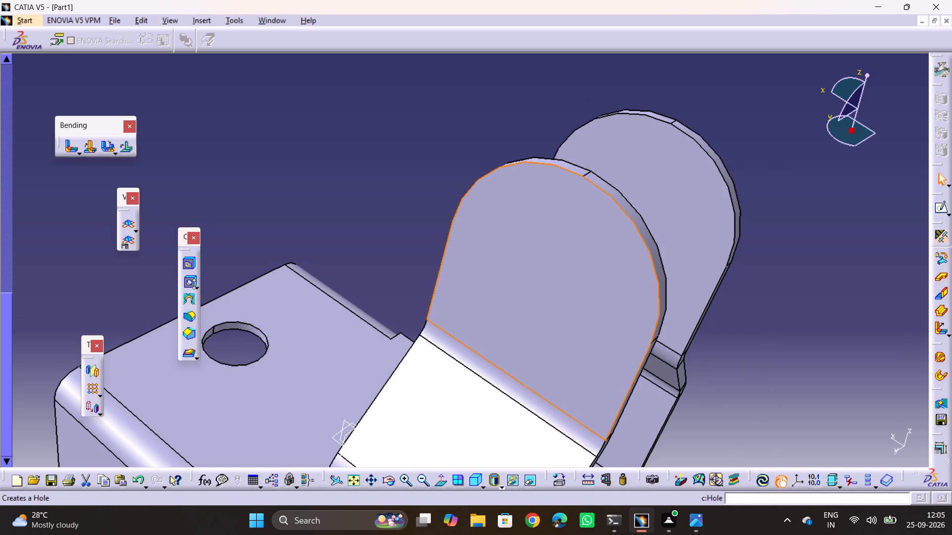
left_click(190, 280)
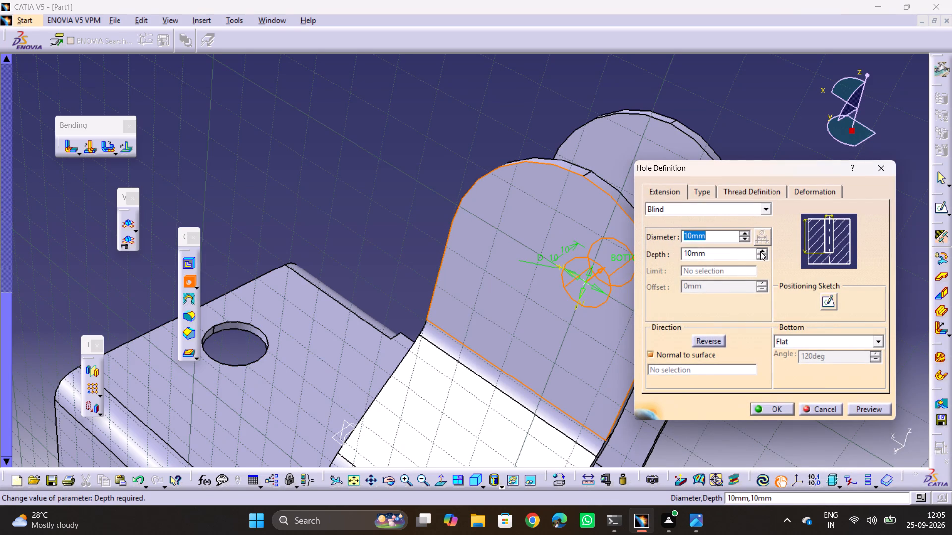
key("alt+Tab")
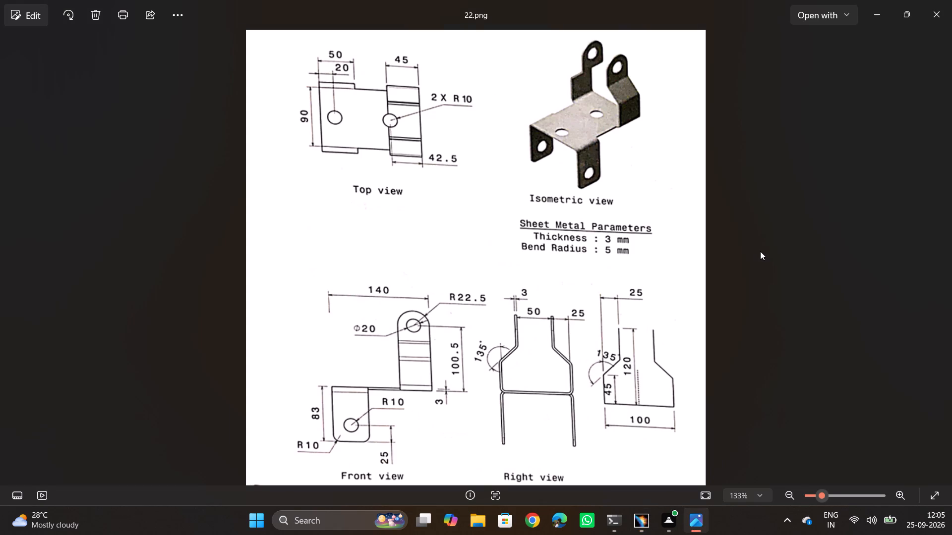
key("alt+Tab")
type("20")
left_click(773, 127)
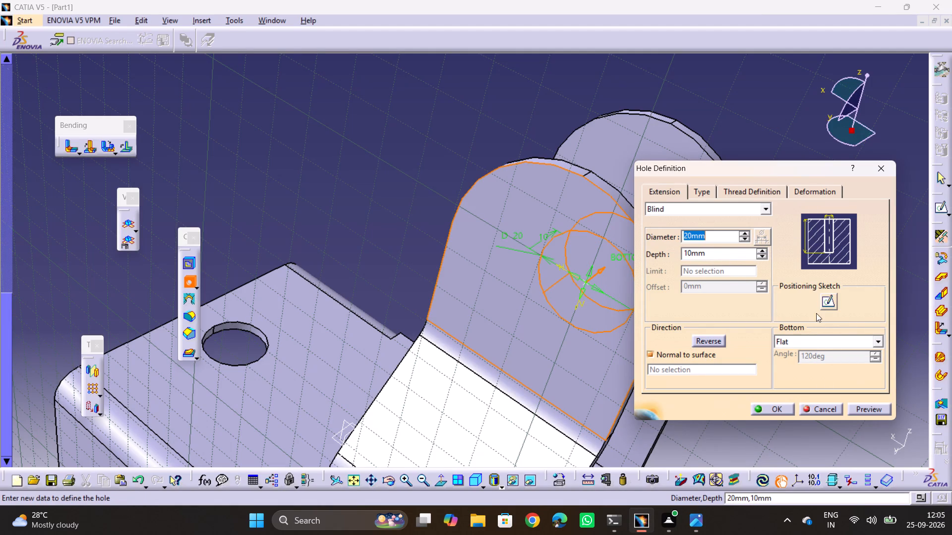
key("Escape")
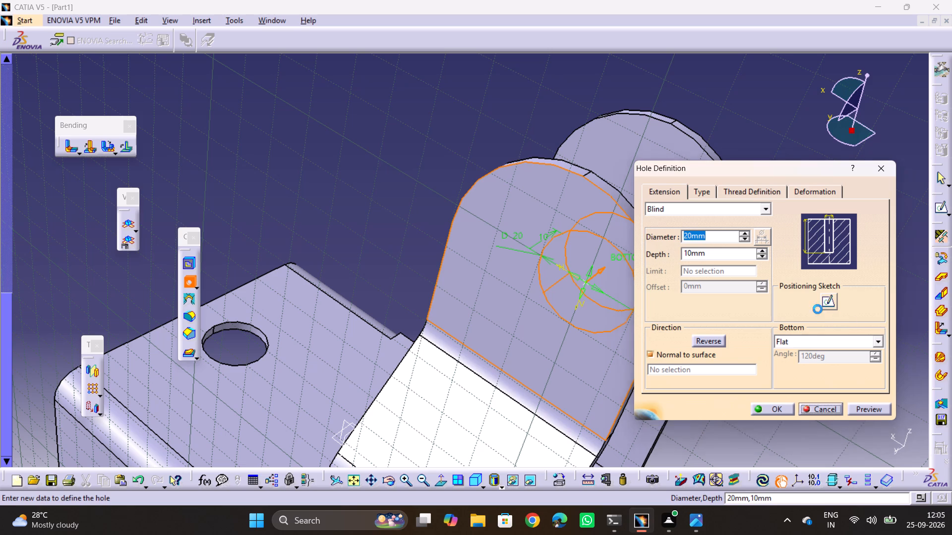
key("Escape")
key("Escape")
Start a sketch on the near upper arm's outer face and draw a circle about 12 mm in diameter near its rounded top.
left_click(558, 264)
left_click(938, 209)
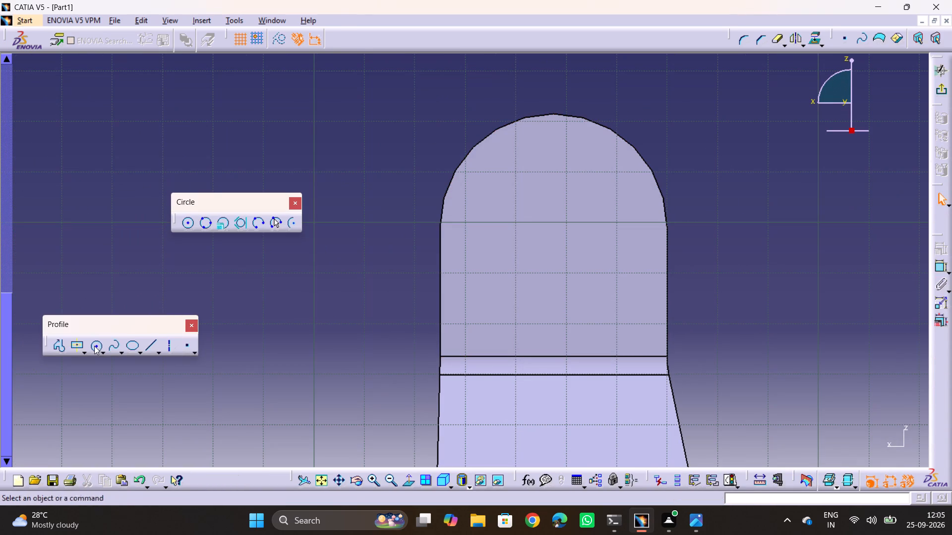
left_click(93, 343)
left_click(586, 174)
left_click(565, 196)
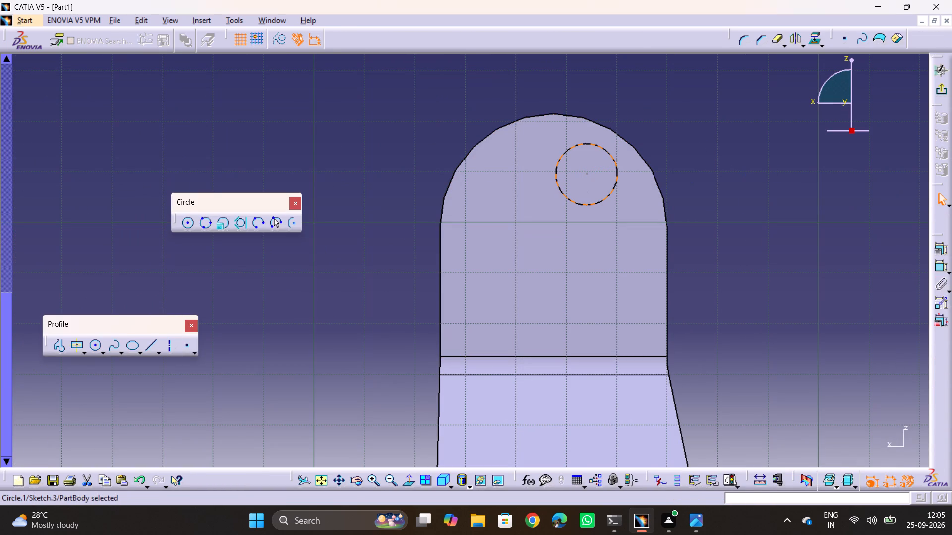
Dimension the sketched circle and set its diameter to 20 mm.
left_click(944, 265)
left_click(722, 267)
double_click(739, 266)
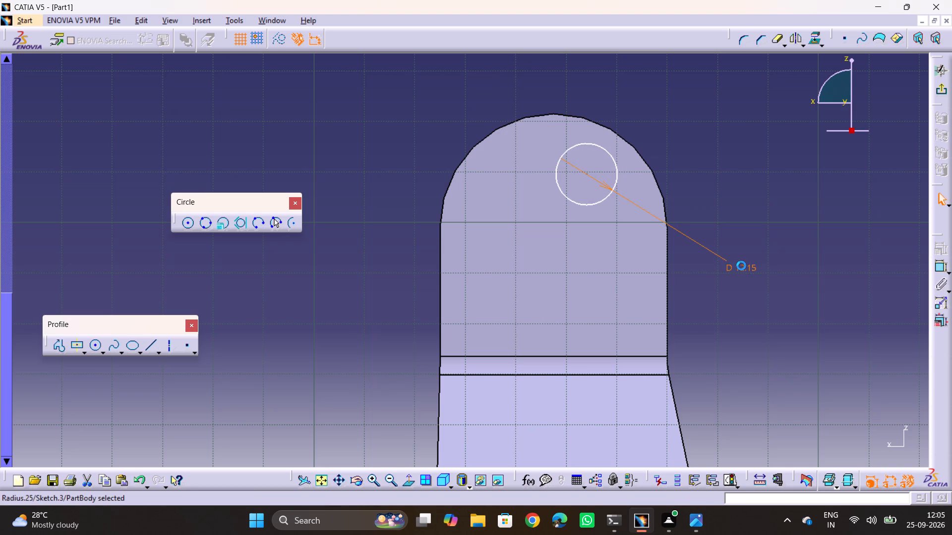
type("20")
key("Return")
left_click(732, 275)
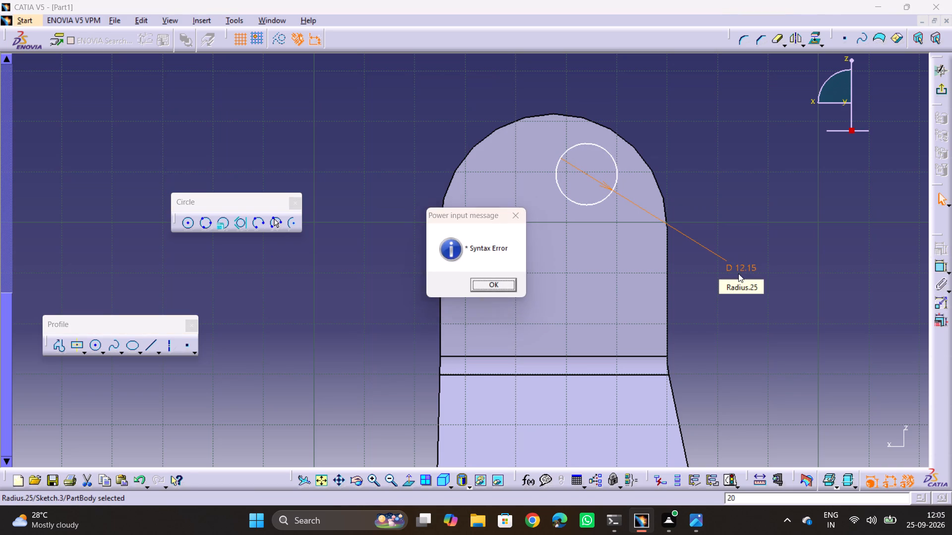
key("Escape")
double_click(746, 266)
type("20")
key("Return")
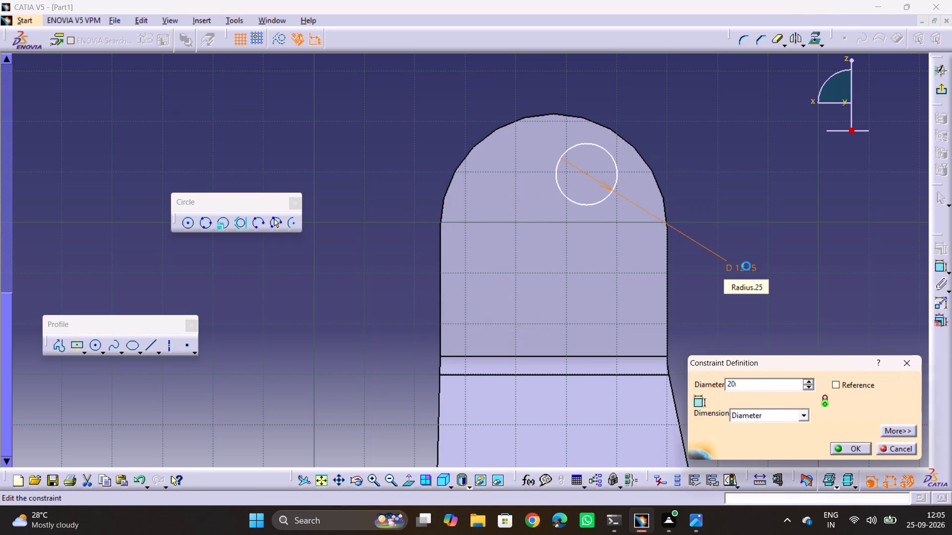
left_click(750, 188)
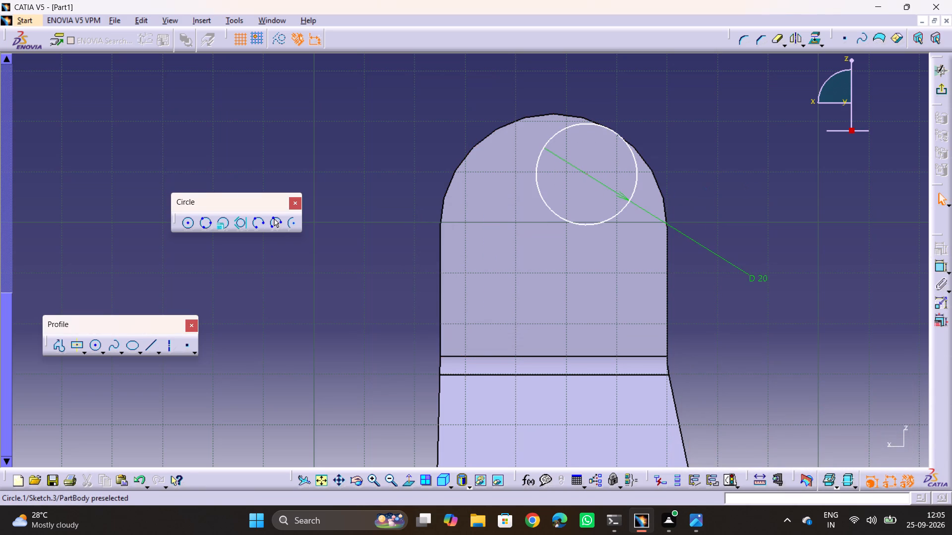
Constrain the circle concentric with the arm's rounded top edge and exit the sketch.
left_click(629, 197)
left_click(511, 124, "ctrl")
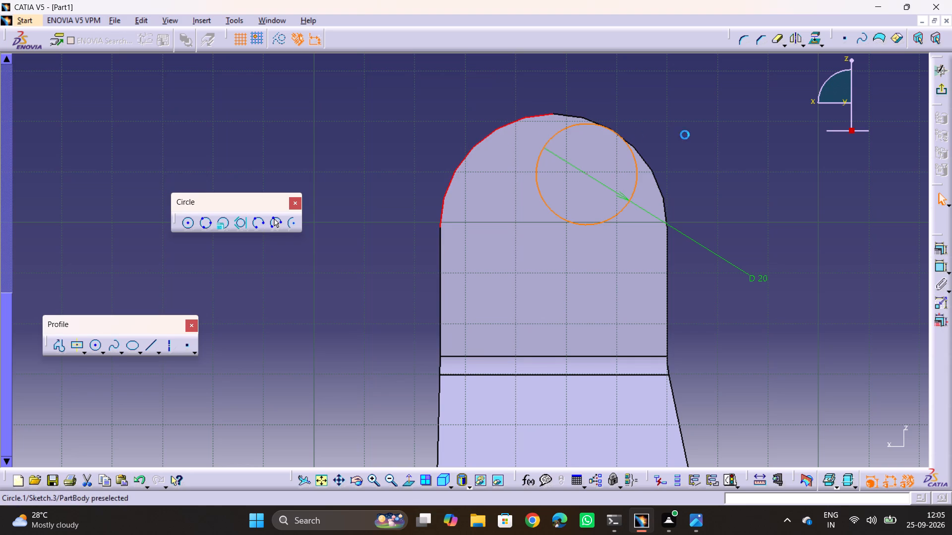
left_click(940, 249)
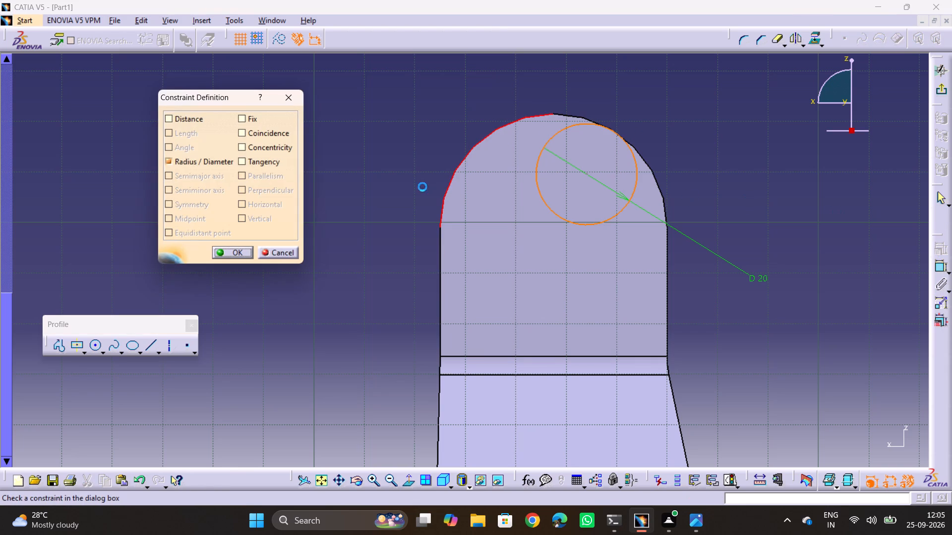
left_click(275, 148)
left_click(213, 252)
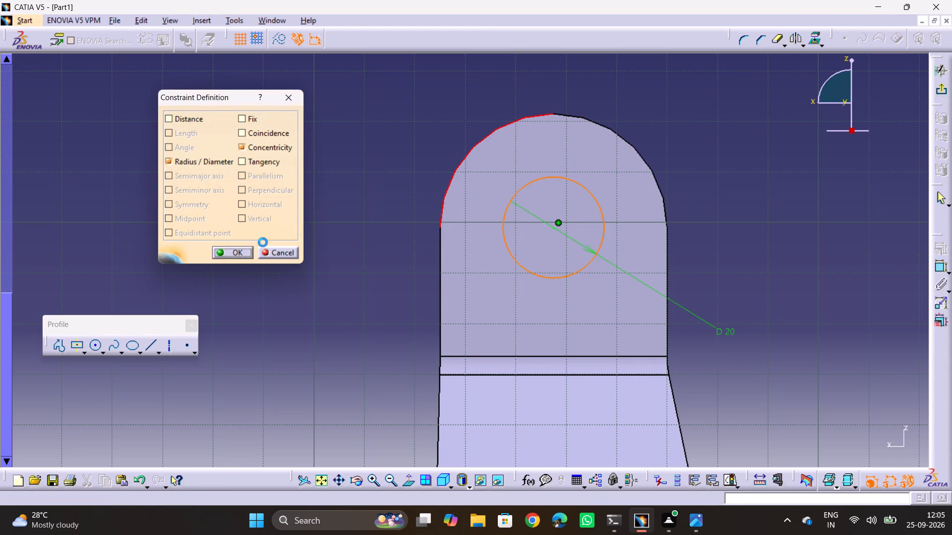
left_click(938, 96)
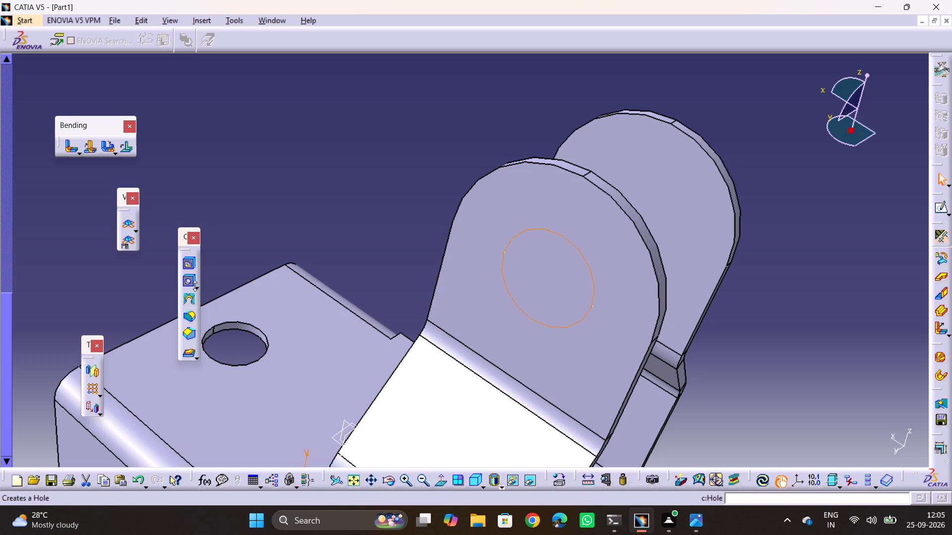
Cut the circle sketch through the near upper arm with a Sheetmetal standard Cutout, end limit Up to next.
left_click(192, 263)
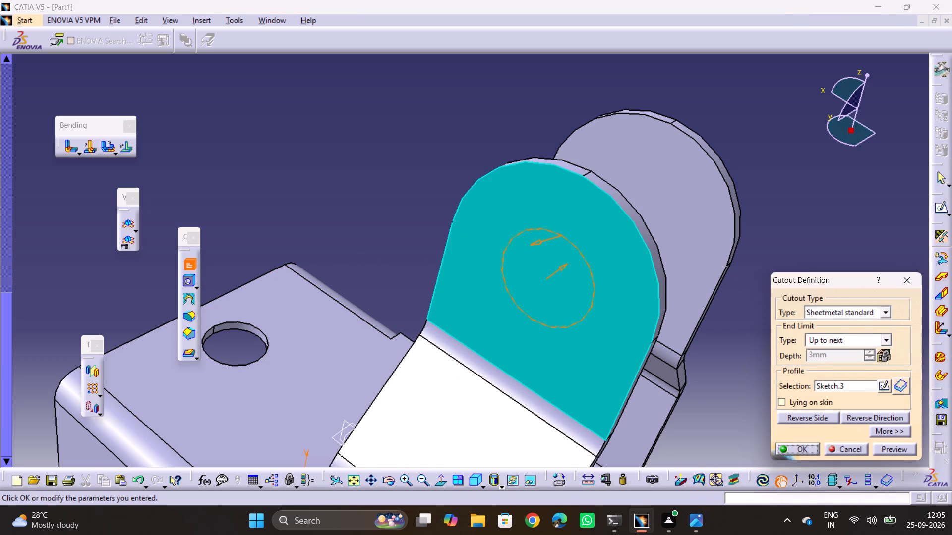
left_click(569, 291)
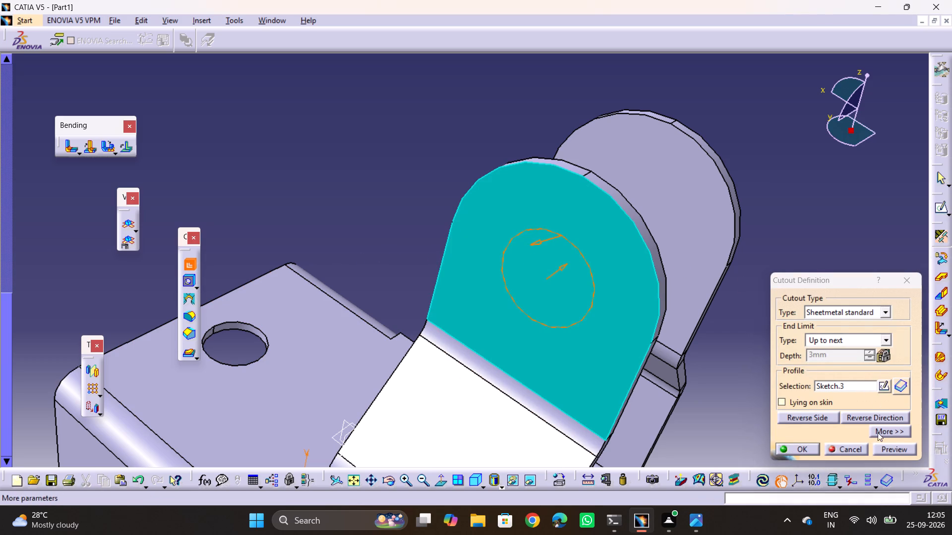
left_click(879, 449)
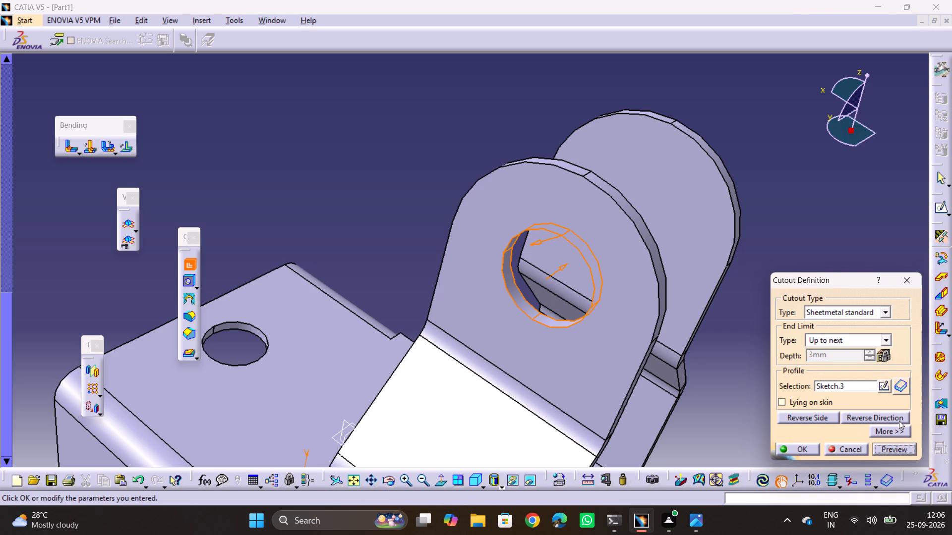
left_click(797, 444)
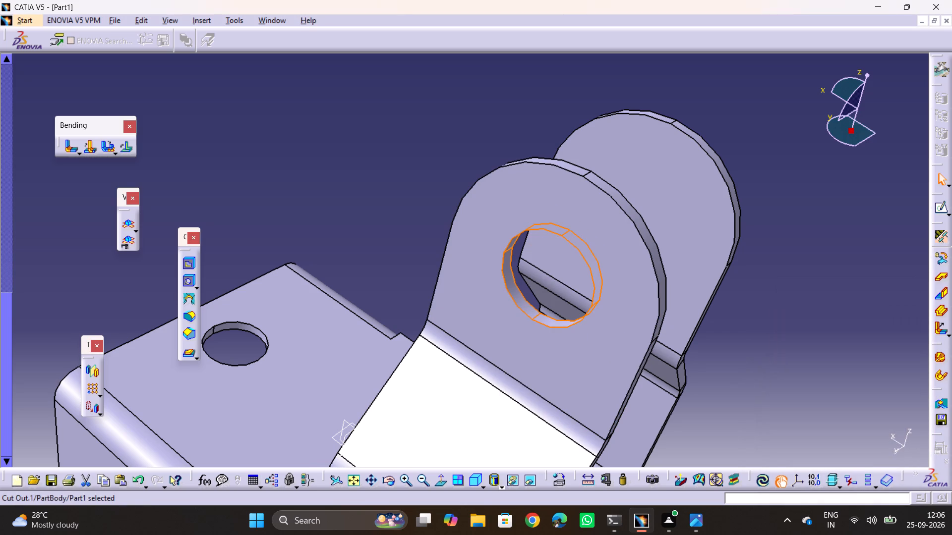
Mirror the 20 mm hole cutout about the zx plane onto the opposite upper arm.
left_click(96, 372)
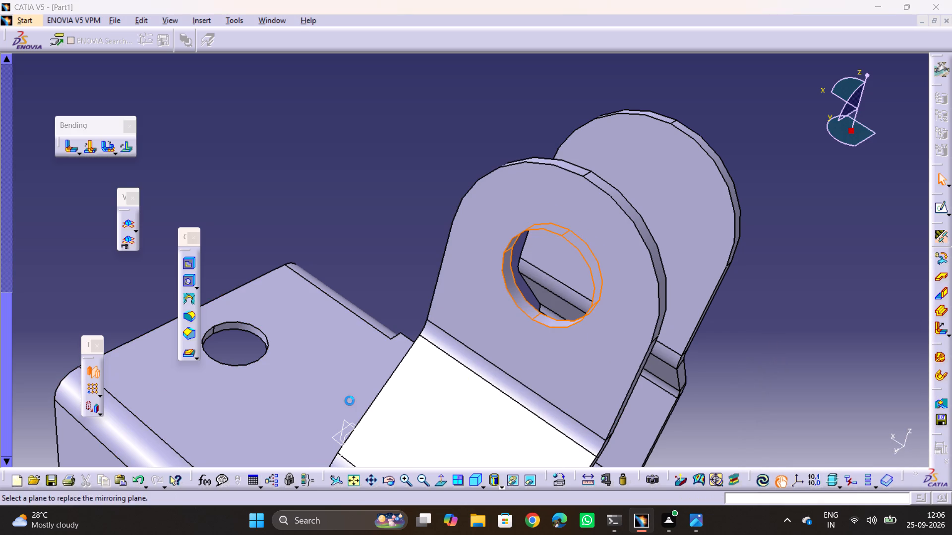
left_click(341, 425)
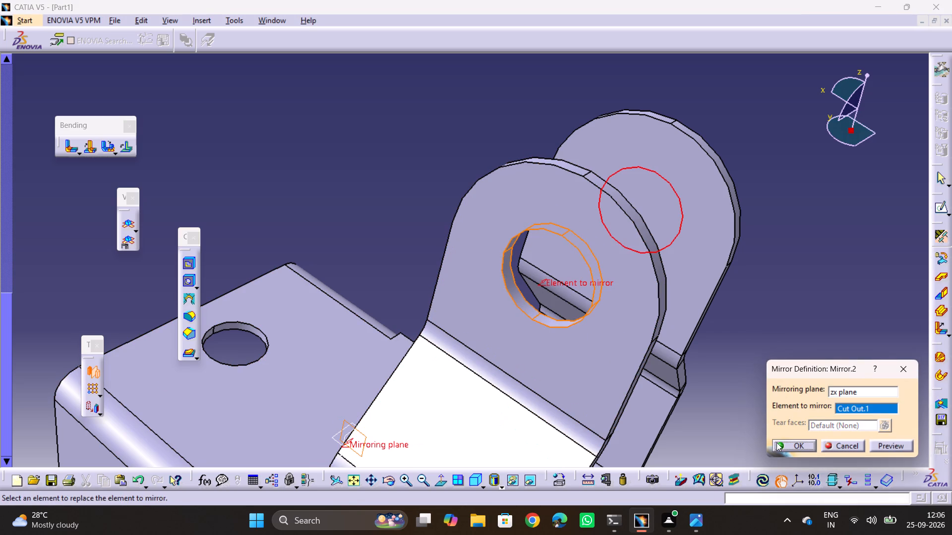
left_click(778, 442)
left_click(811, 294)
Compare the model with reference drawing 22.png, examining the lower flanges' corner radius and hole details.
middle_click_drag(756, 261, 771, 352, "ctrl")
middle_click_drag(618, 415, 482, 393)
left_click_drag(617, 415, 482, 393)
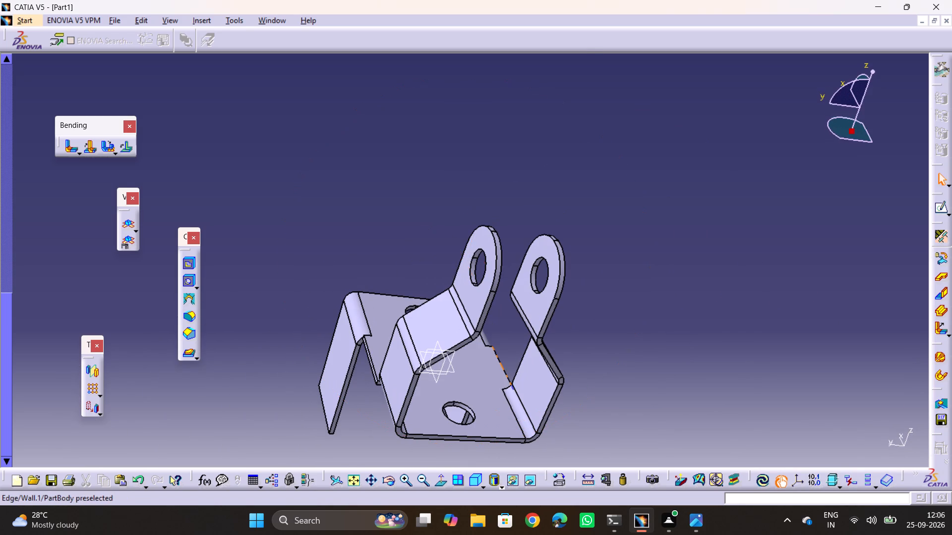
key("alt+Tab")
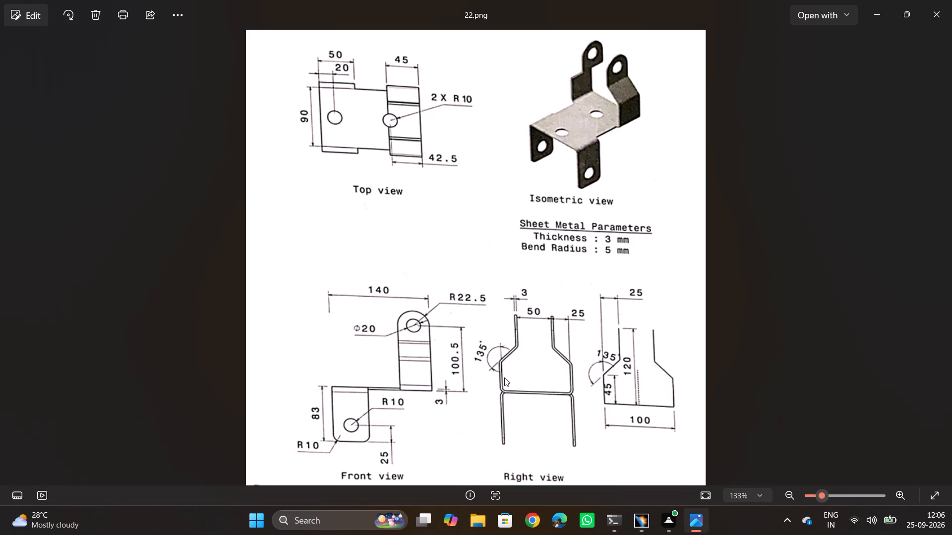
key("alt+Tab")
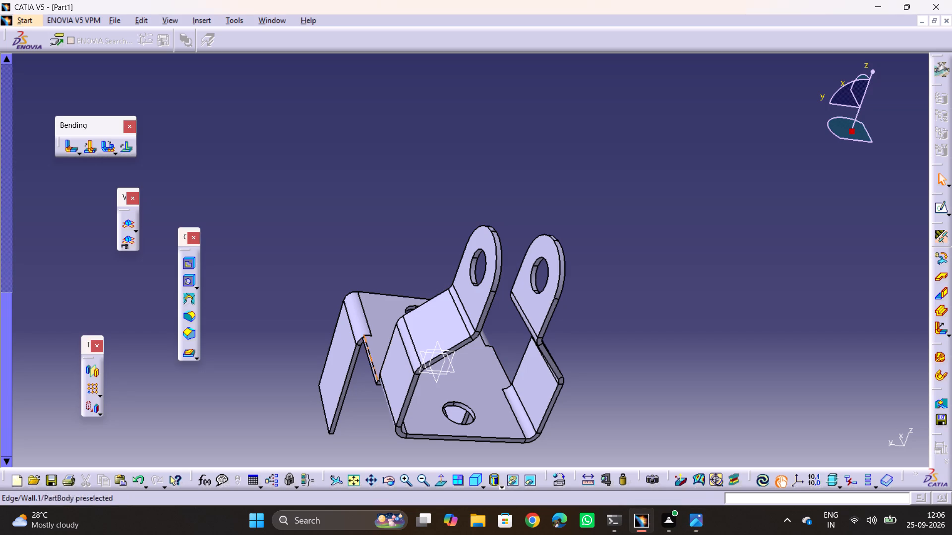
key("alt+Tab")
middle_click_drag(584, 359, 618, 304)
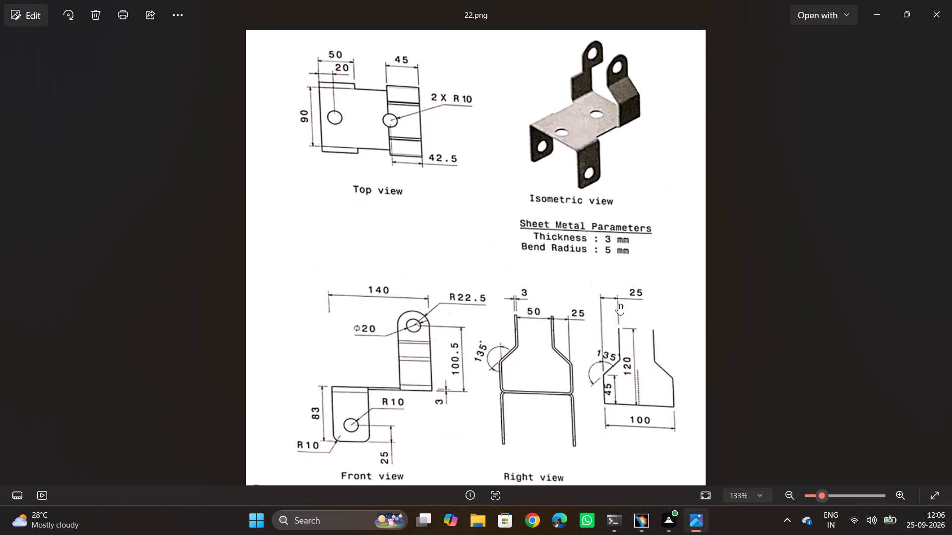
key("alt+Tab")
middle_click_drag(456, 375, 592, 293)
left_click_drag(459, 378, 592, 293)
middle_click_drag(542, 332, 589, 134)
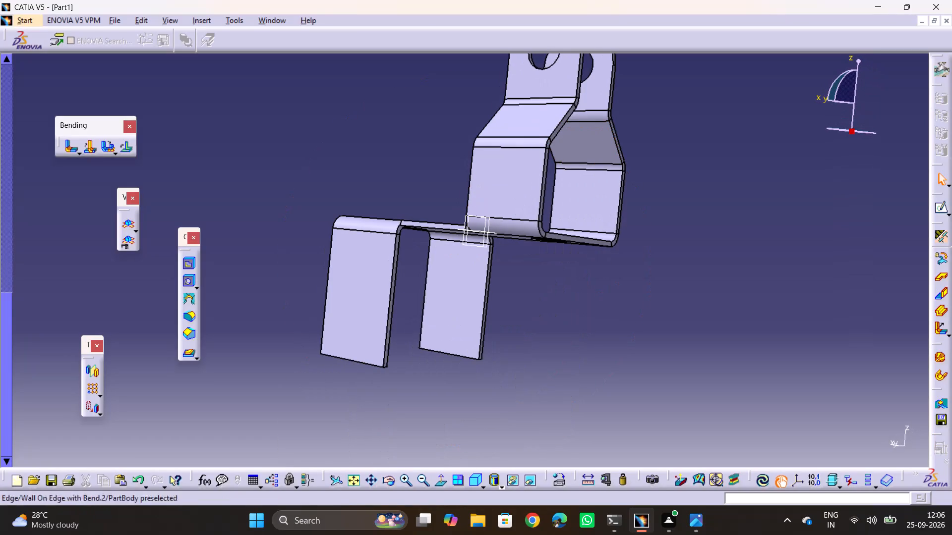
middle_click_drag(407, 339, 437, 285, "ctrl")
middle_click_drag(391, 348, 474, 254)
Round the four bottom corner edges of the two lower flanges with a 10 mm Corner radius.
left_click(191, 320)
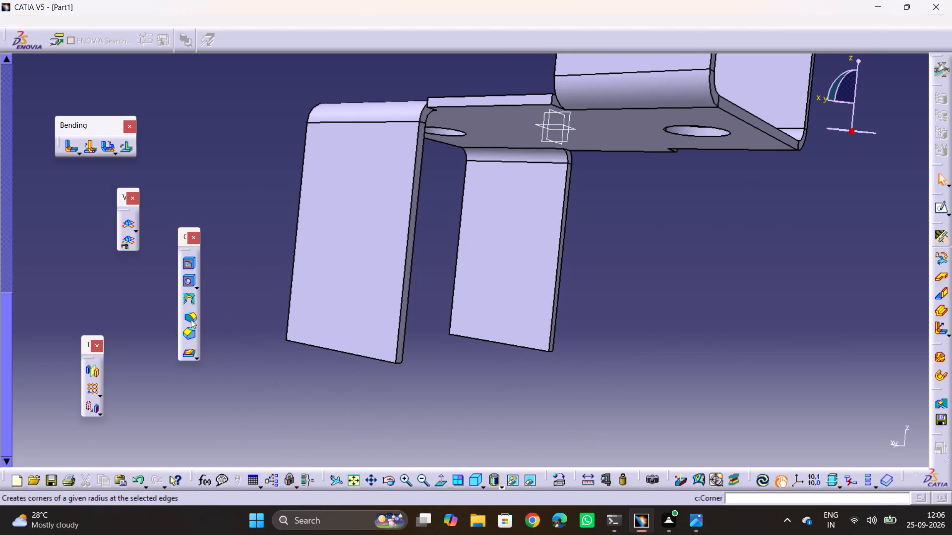
left_click(399, 363)
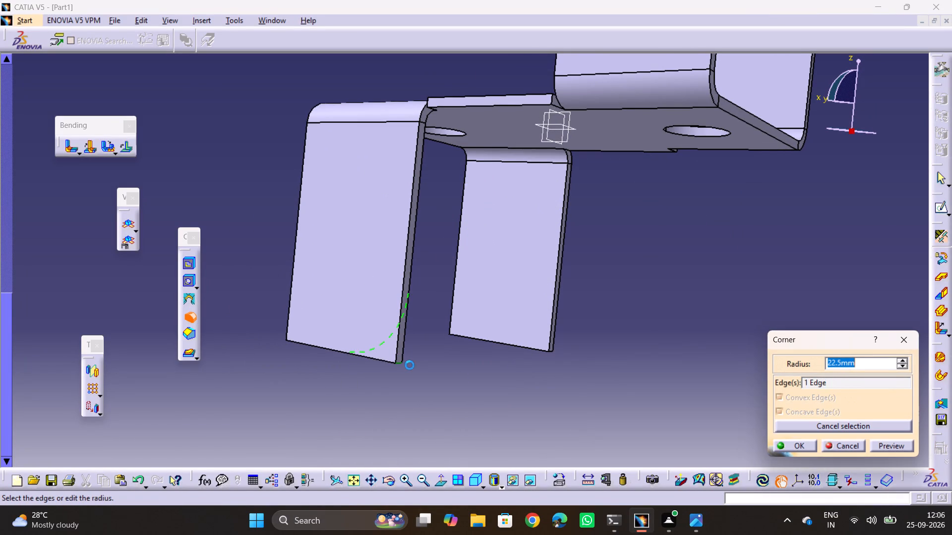
middle_click_drag(562, 352, 632, 248, "ctrl")
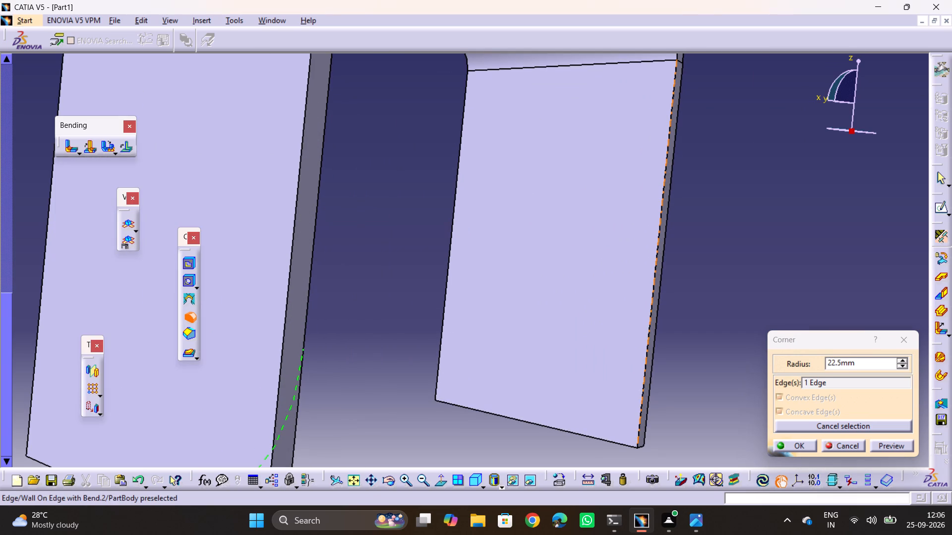
left_click(641, 447)
middle_click_drag(538, 385, 539, 384)
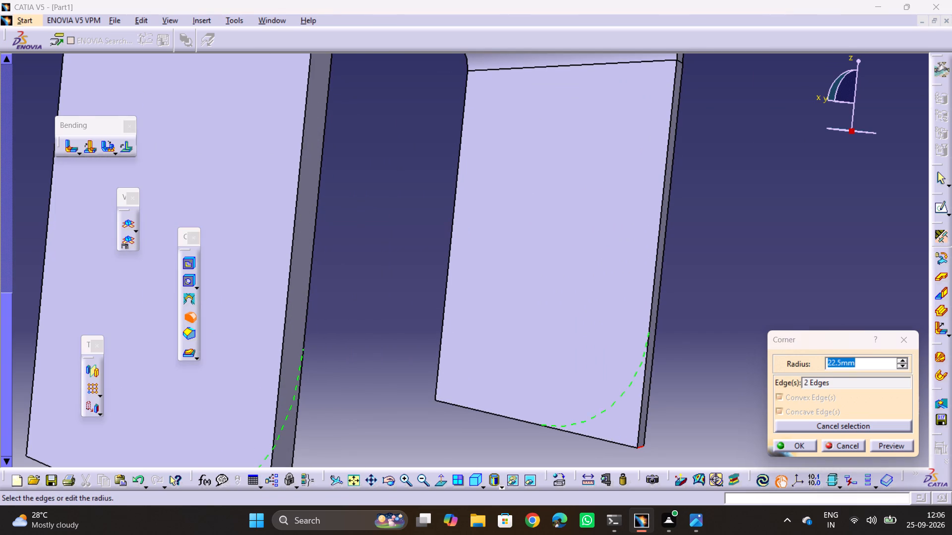
middle_click_drag(539, 384, 714, 254)
left_click_drag(585, 357, 714, 255)
middle_click_drag(441, 379, 796, 134)
middle_click_drag(341, 381, 344, 379)
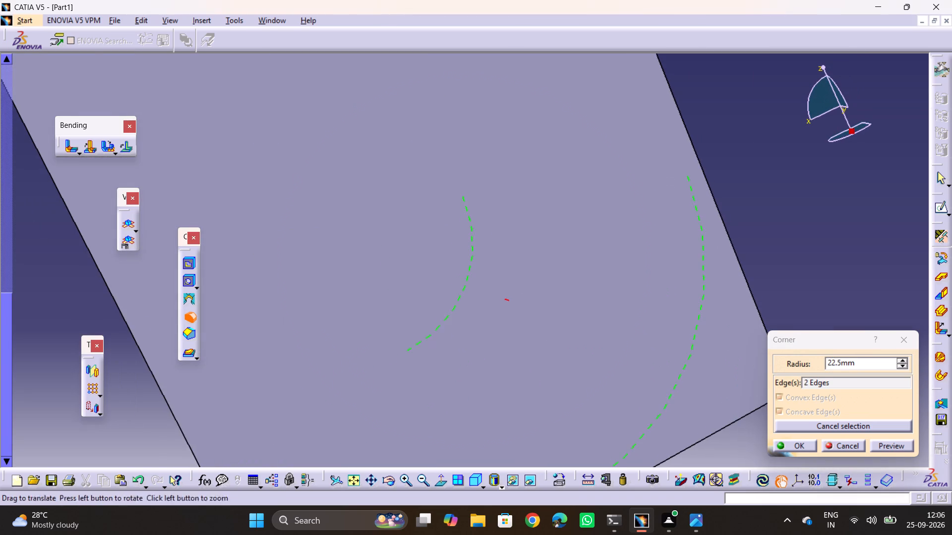
middle_click_drag(344, 379, 394, 239)
left_click_drag(345, 372, 394, 239)
middle_click_drag(397, 243, 408, 329)
middle_click_drag(427, 272, 442, 326, "ctrl")
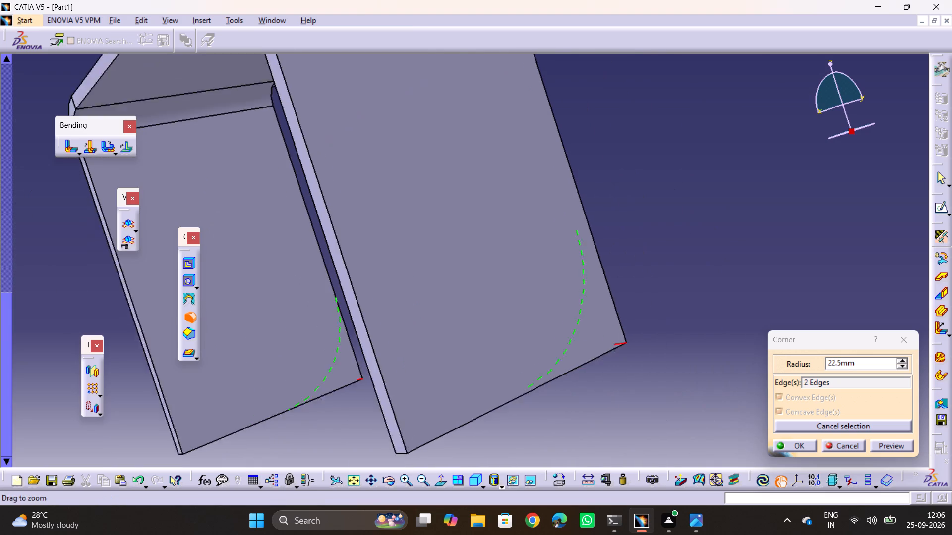
middle_click_drag(442, 326, 442, 353, "ctrl")
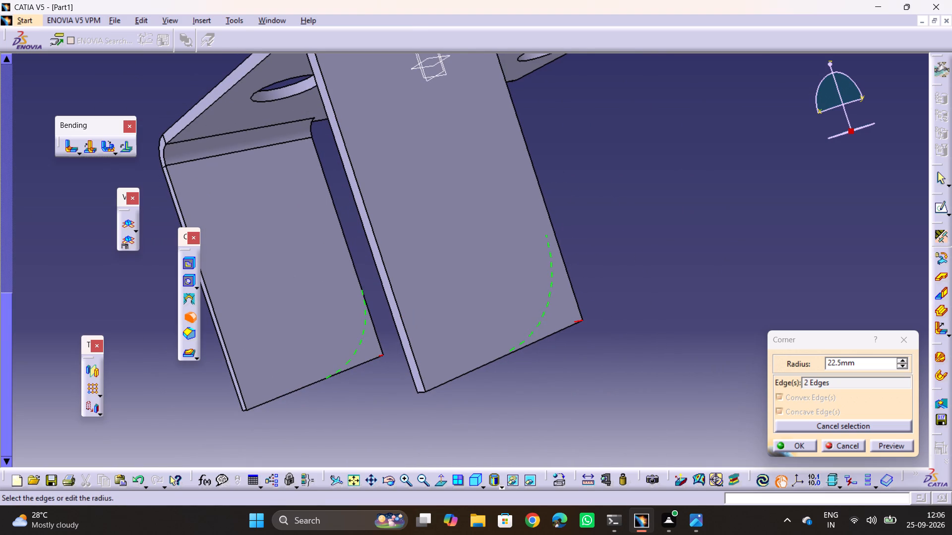
middle_click_drag(326, 421, 402, 360)
left_click_drag(326, 421, 408, 358)
middle_click_drag(372, 367, 376, 399, "ctrl")
middle_click_drag(369, 394, 390, 362)
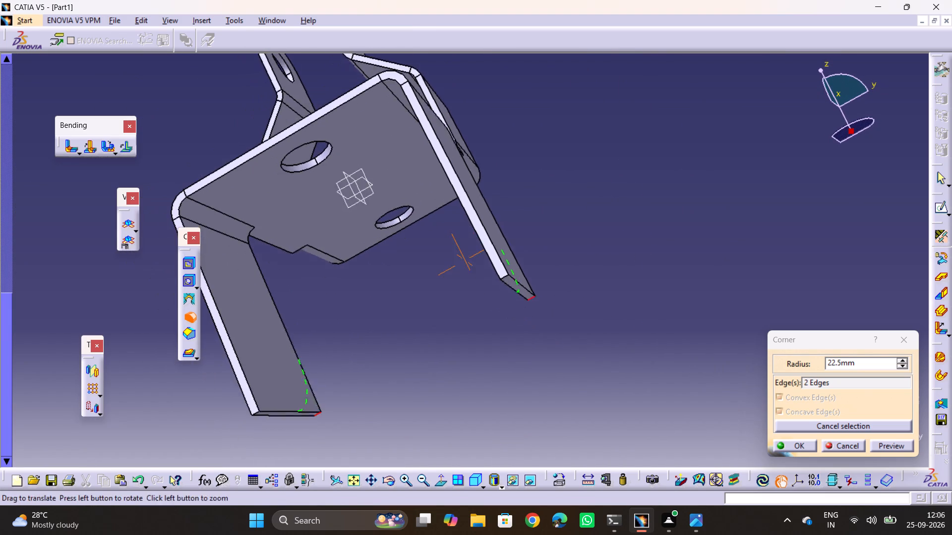
middle_click_drag(390, 362, 396, 349)
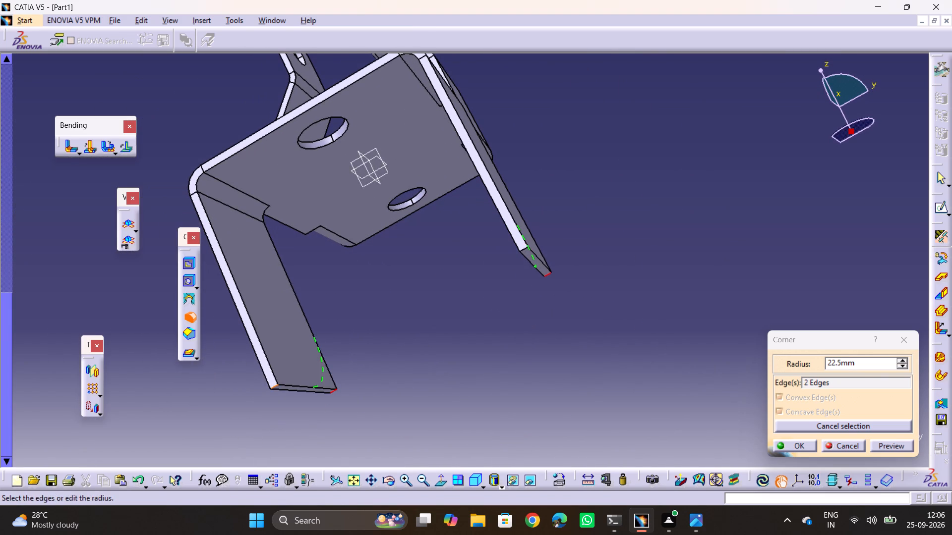
left_click(274, 387, "ctrl")
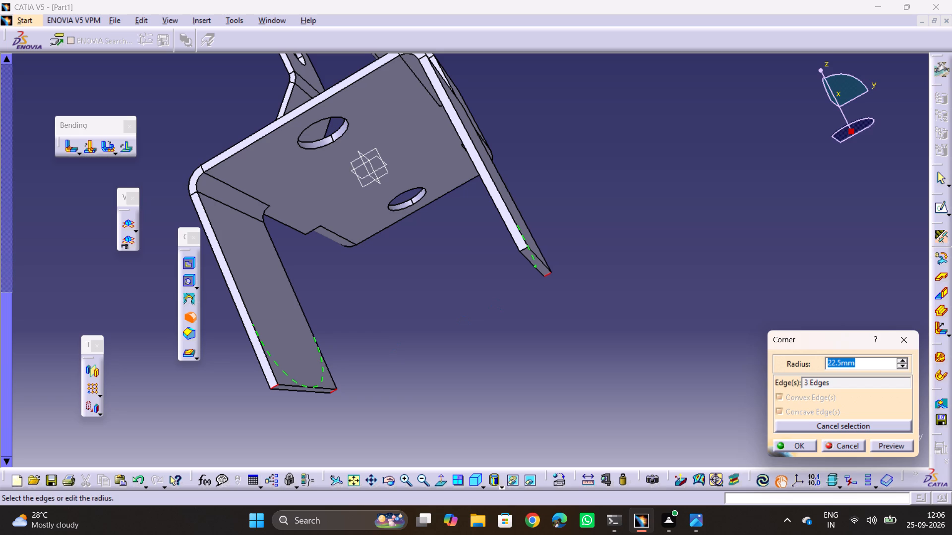
left_click(524, 252, "ctrl")
key("alt+Tab")
key("alt+Tab")
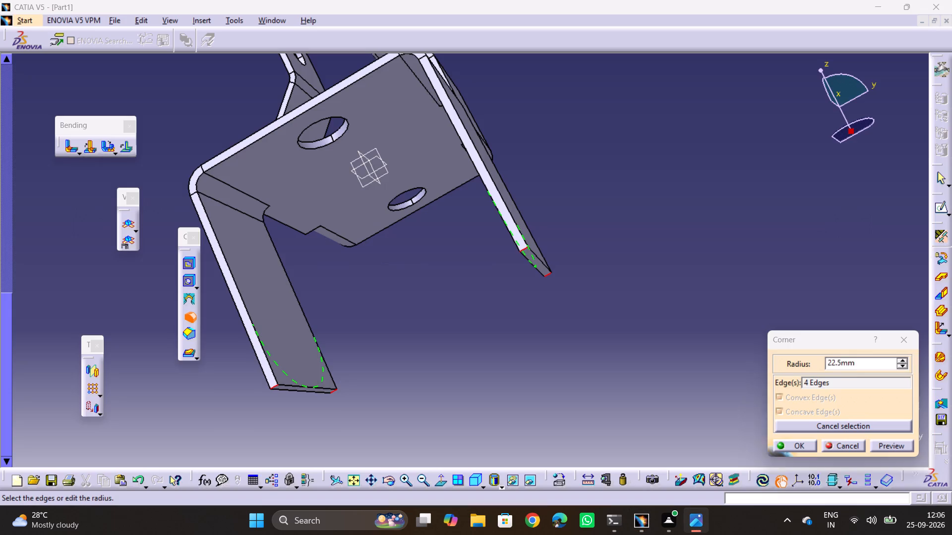
type("10")
key("Return")
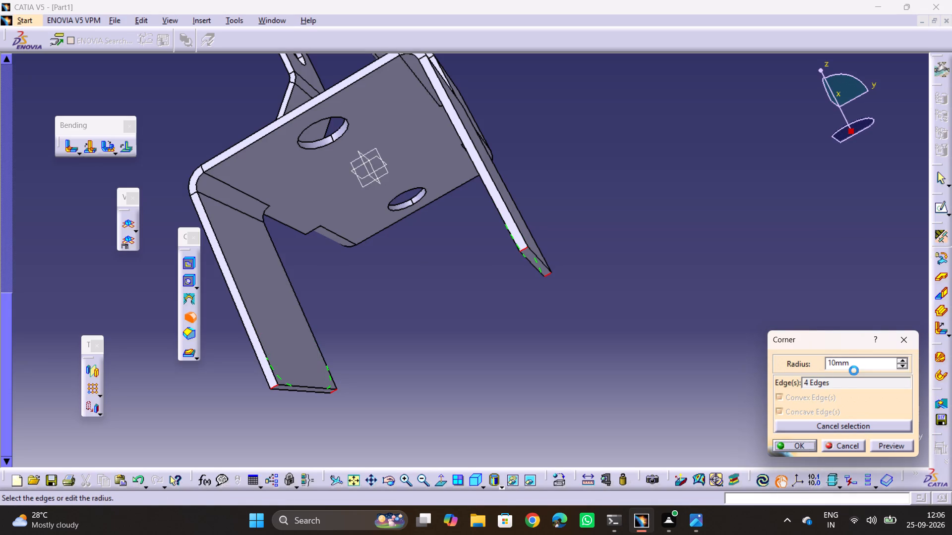
left_click(809, 440)
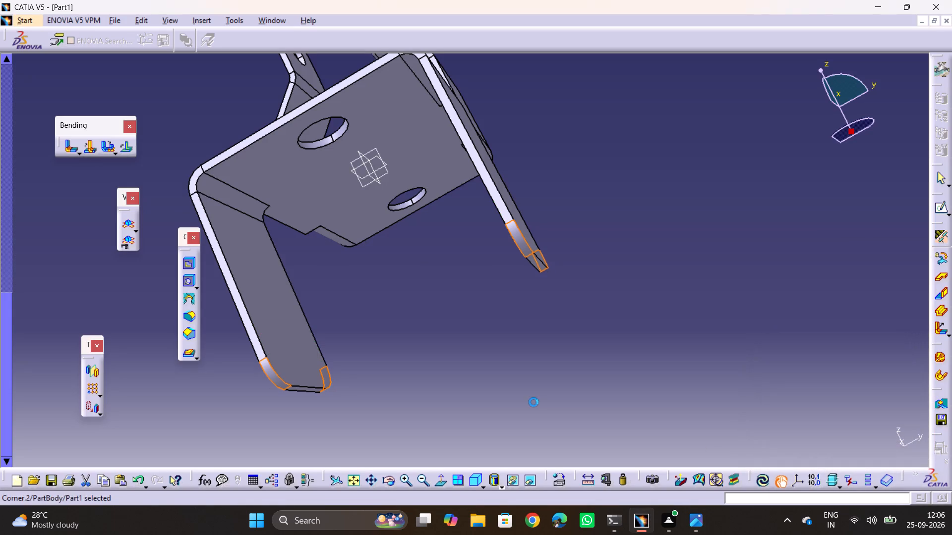
left_click(534, 402)
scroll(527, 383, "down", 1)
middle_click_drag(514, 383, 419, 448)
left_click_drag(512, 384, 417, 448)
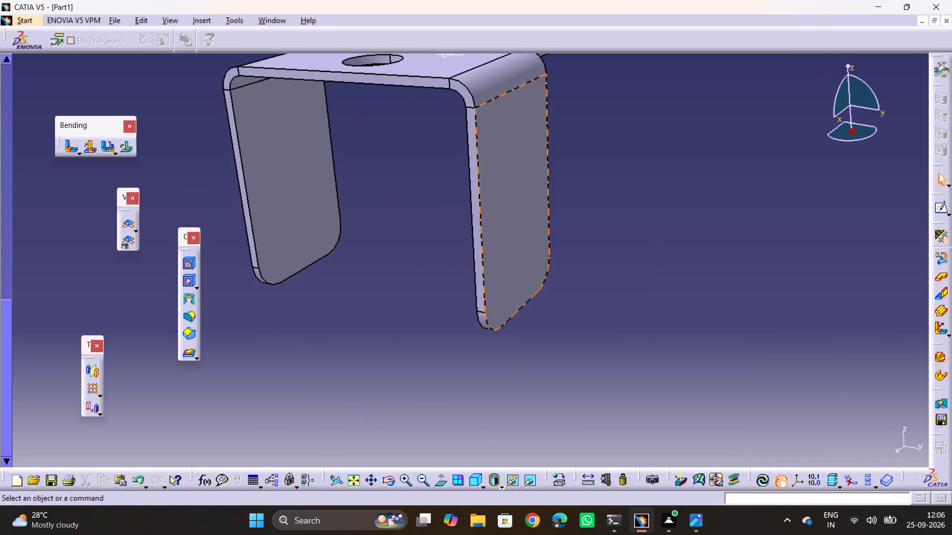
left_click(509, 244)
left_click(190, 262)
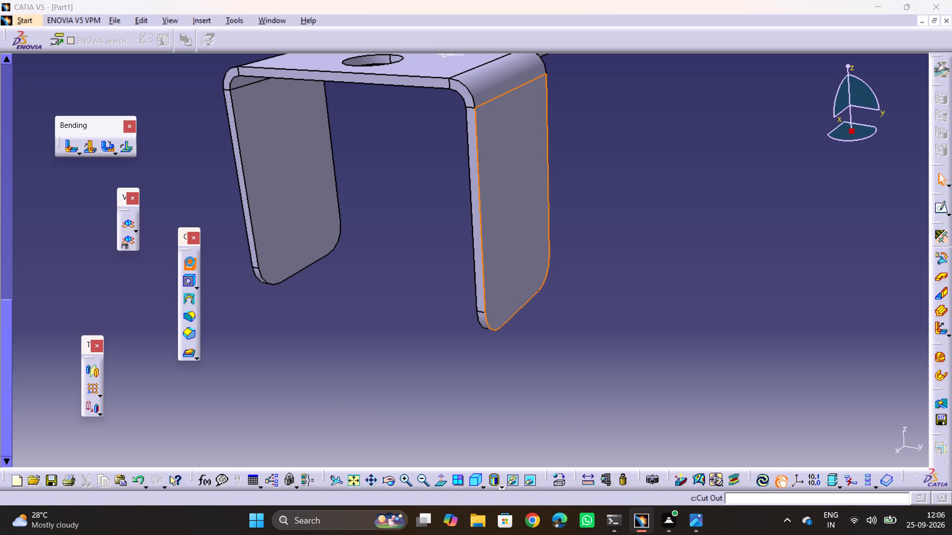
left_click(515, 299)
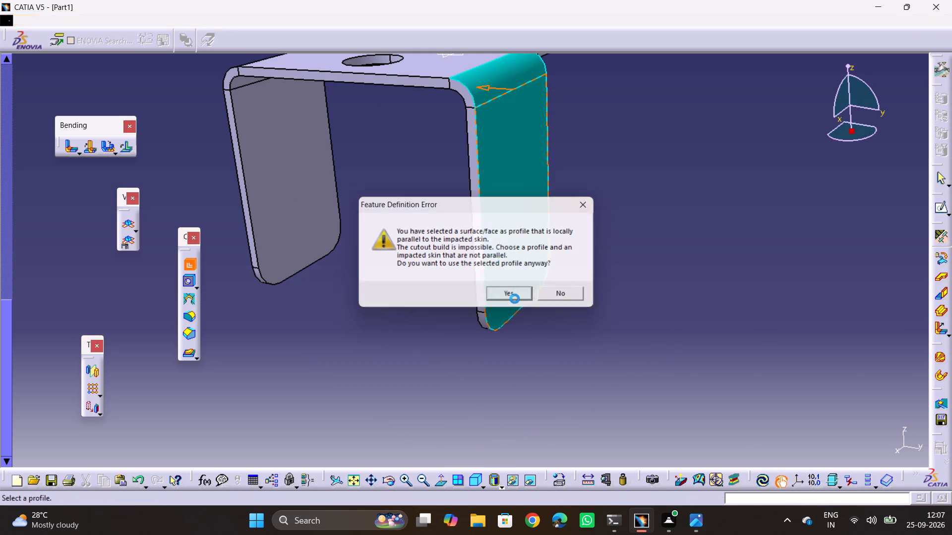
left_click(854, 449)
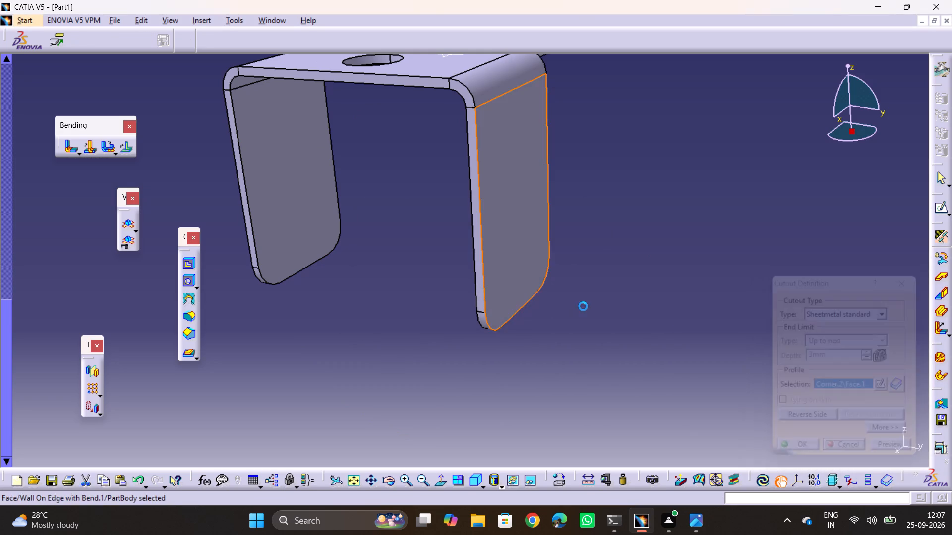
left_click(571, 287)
Start a sketch on the near lower flange's outer face and draw a circle about 13 mm in diameter near its rounded bottom end.
left_click(506, 242)
left_click(942, 204)
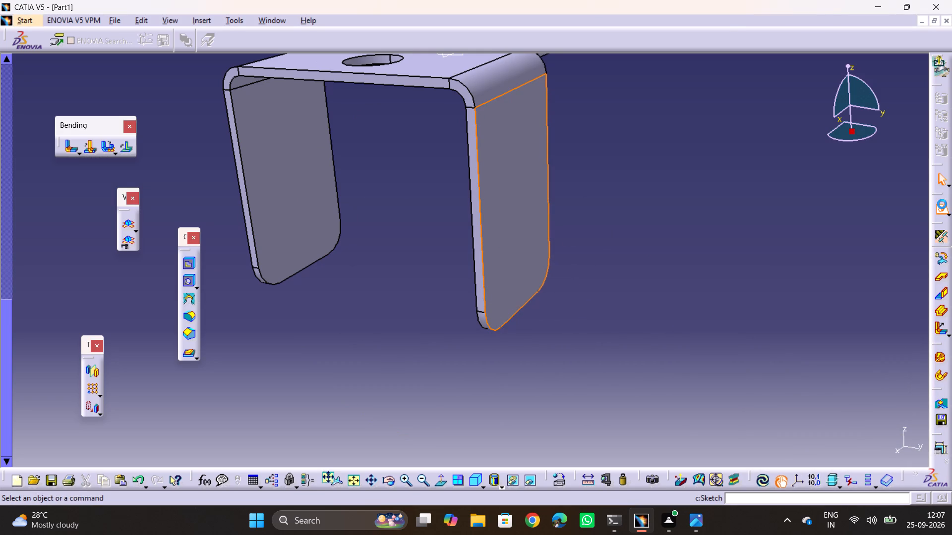
left_click(558, 298)
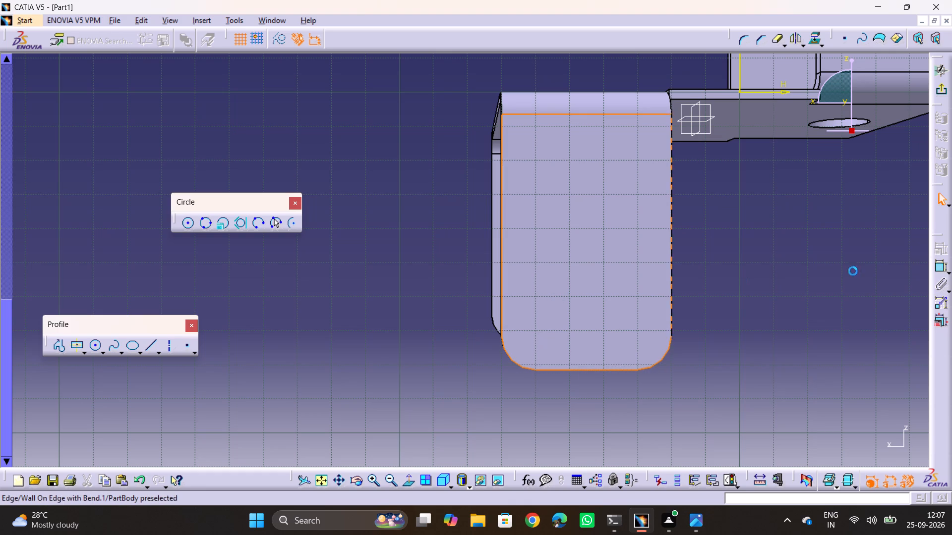
left_click(97, 345)
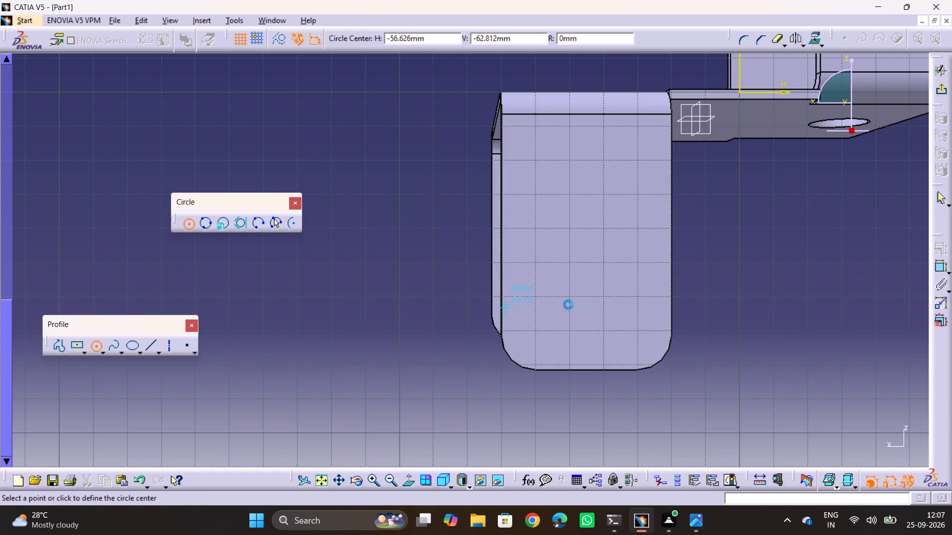
left_click(570, 291)
left_click(583, 307)
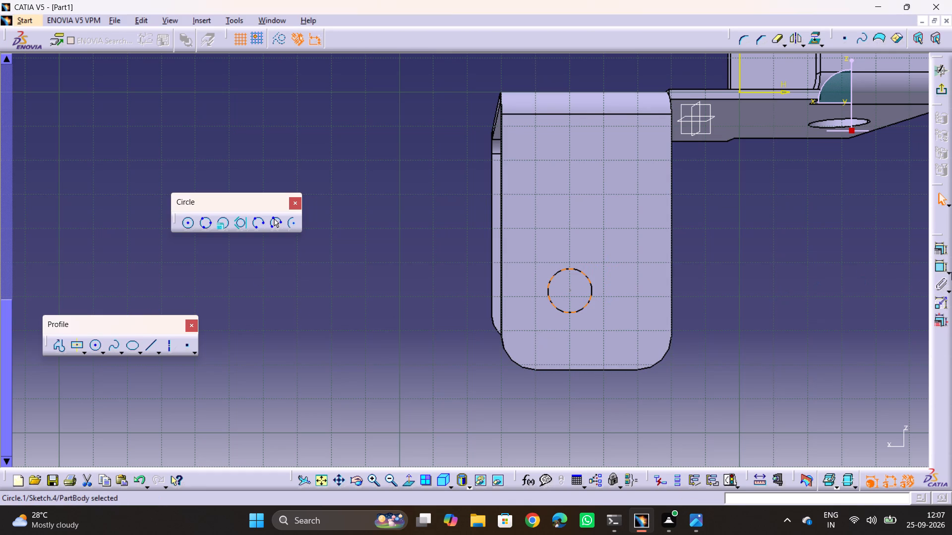
Dimension the sketched circle on the lower flange and set its diameter to 20 mm.
left_click(941, 264)
left_click(618, 291)
double_click(623, 291)
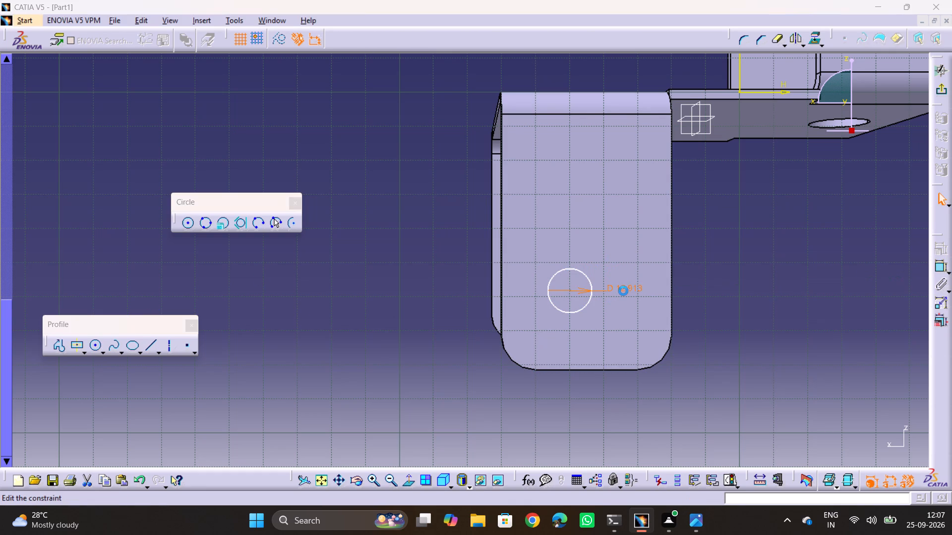
type("20")
key("Return")
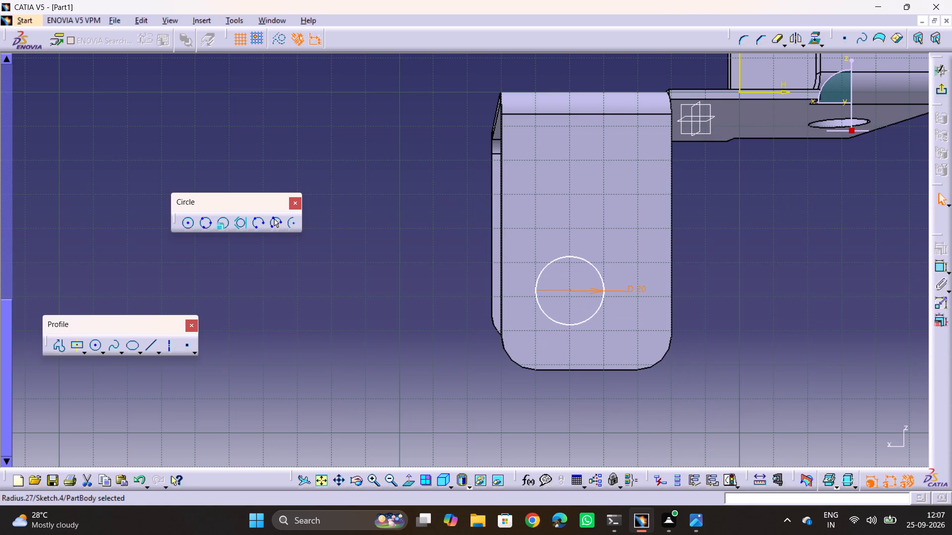
left_click(756, 342)
Dimension the circle's centre from the lower flange's bottom edge and set the distance to 25 mm, following reference drawing 22.png.
key("alt+Tab")
key("alt+Tab")
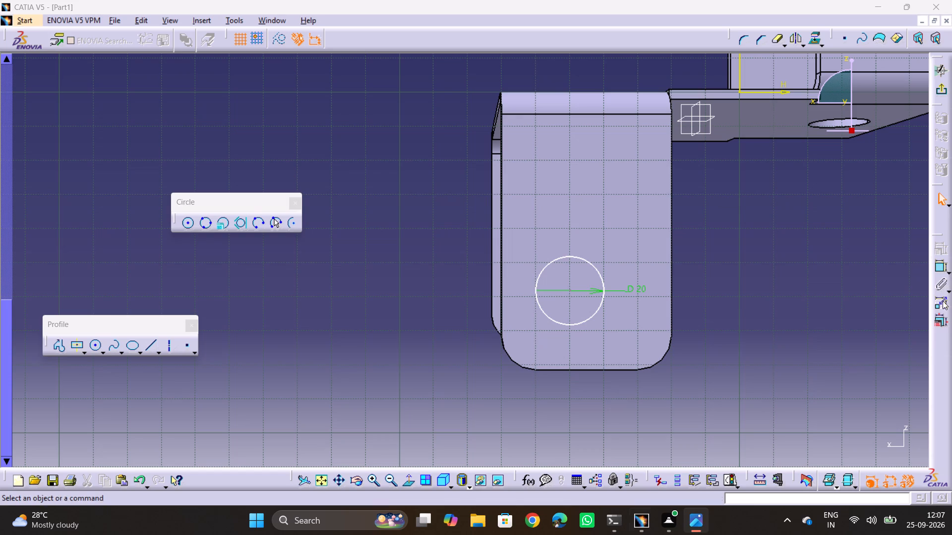
left_click(945, 267)
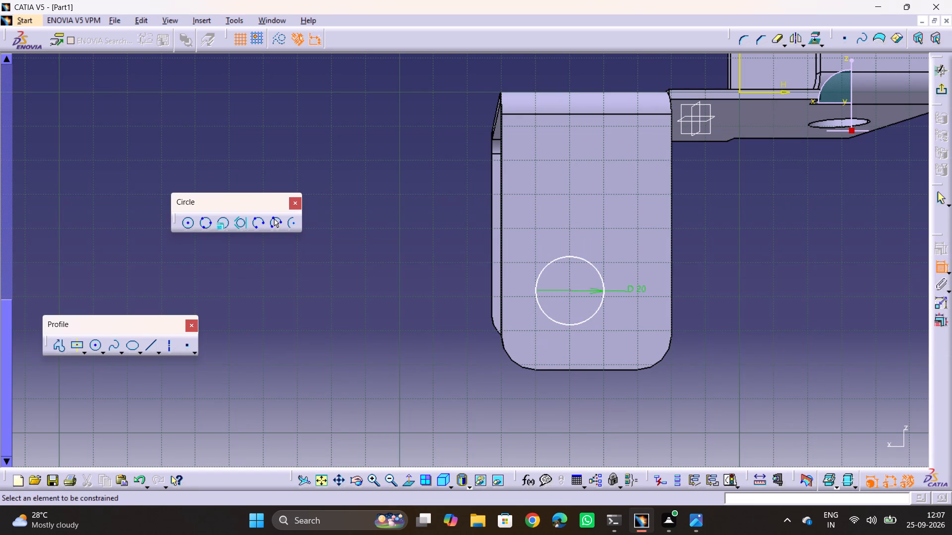
left_click(569, 289)
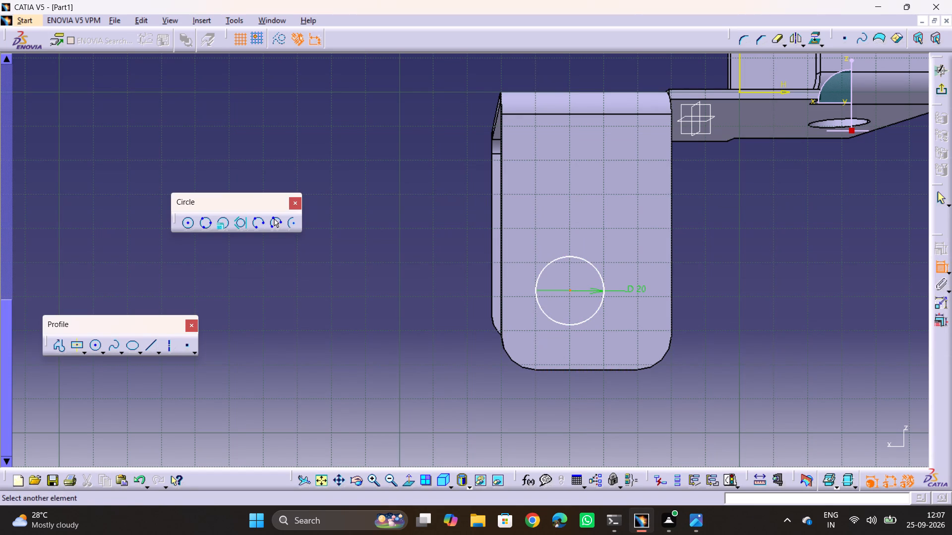
left_click(590, 372)
left_click(757, 318)
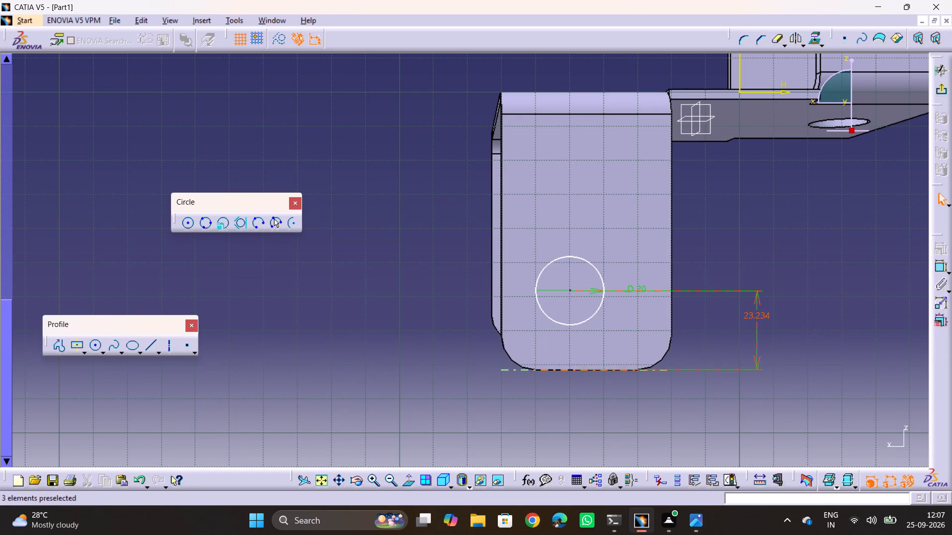
double_click(760, 315)
type("25")
key("Return")
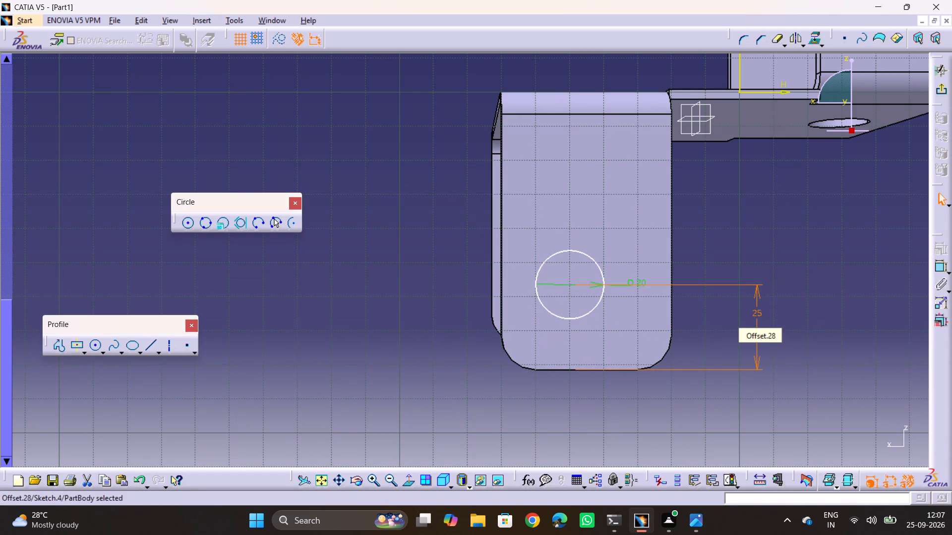
left_click(843, 354)
Dimension the circle's centre from the lower flange's left vertical edge and set the distance to 25 mm.
key("alt+Tab")
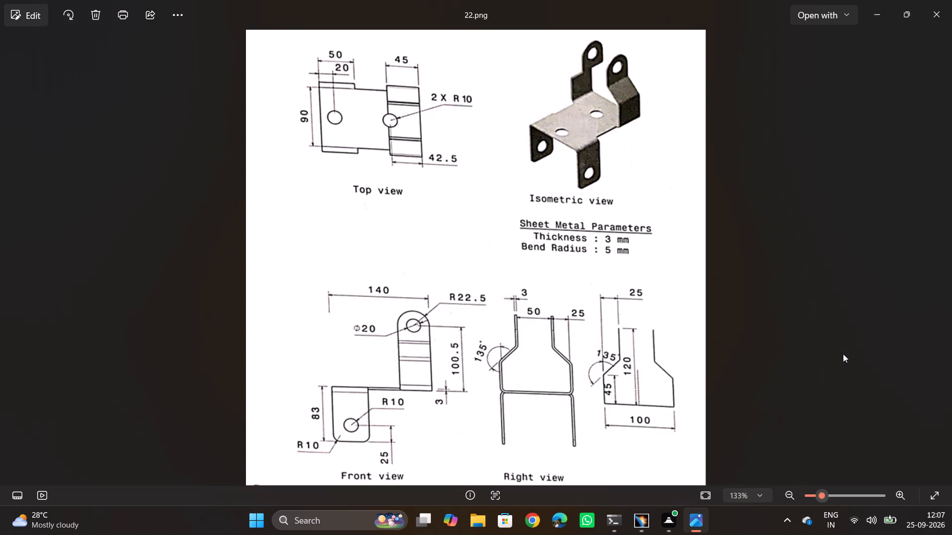
key("alt+Tab")
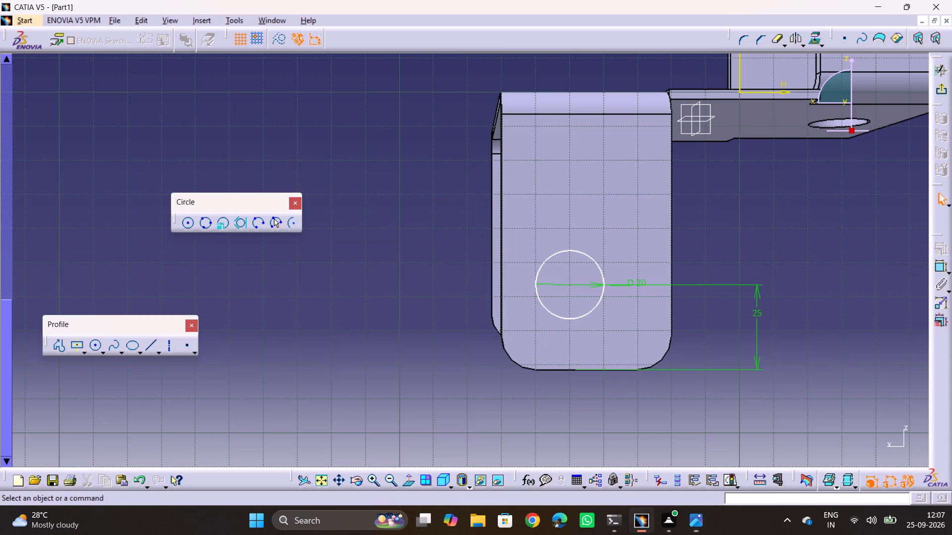
left_click(936, 269)
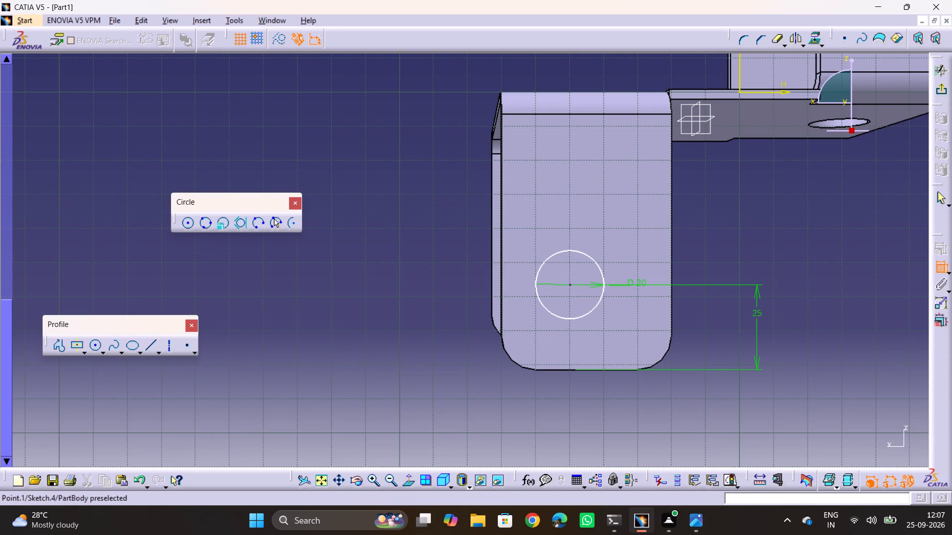
left_click(576, 283)
left_click(570, 287)
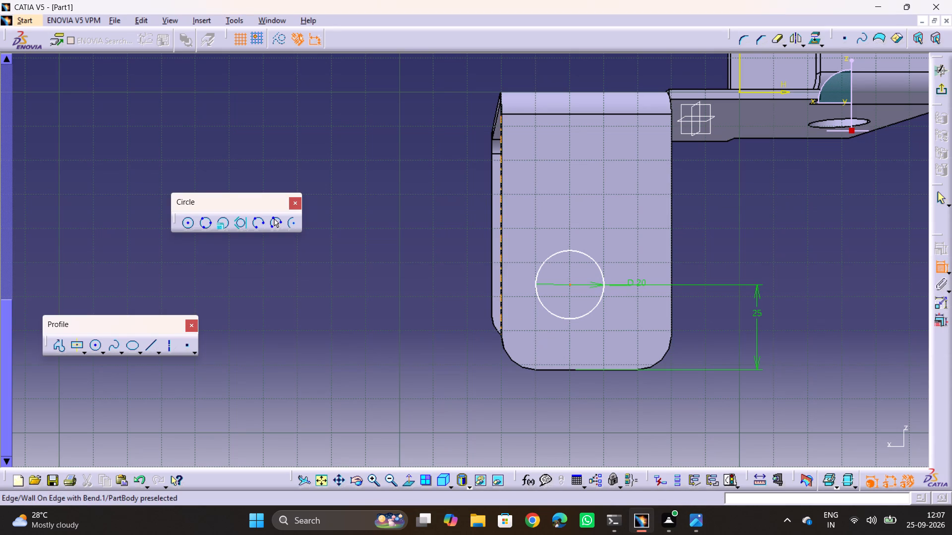
left_click(503, 292)
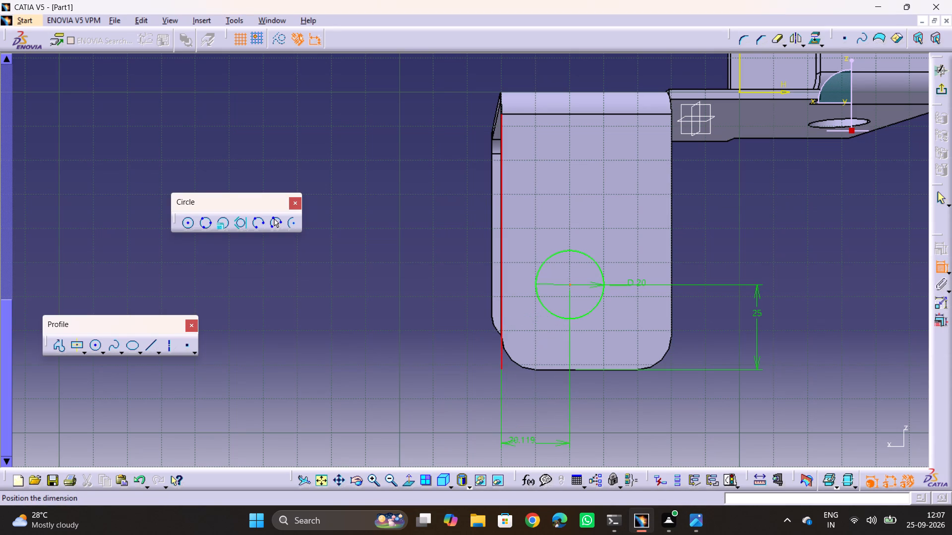
left_click(530, 441)
double_click(533, 439)
type("25")
key("Return")
left_click(746, 190)
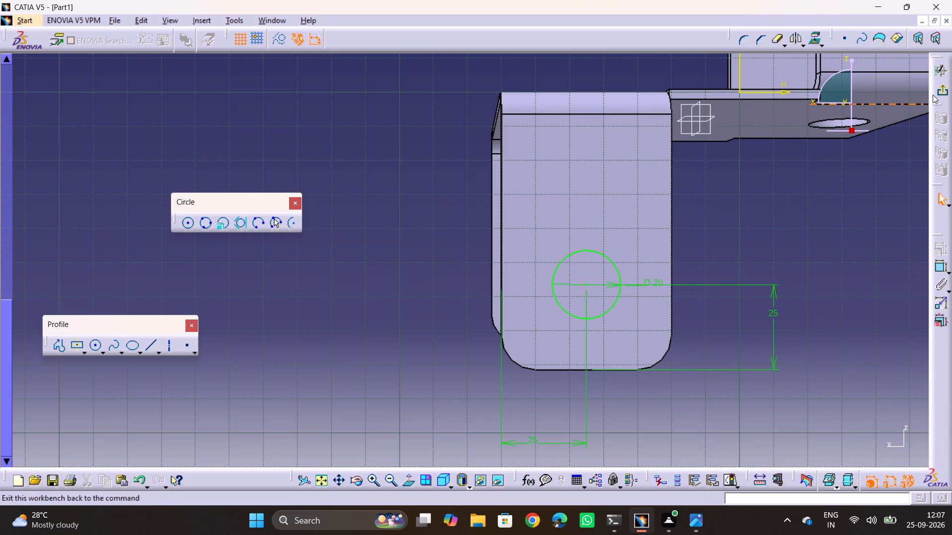
Finish the sketch and cut the circle through the near lower flange with a Sheetmetal standard cutout set to Up to next.
left_click(933, 95)
left_click(193, 258)
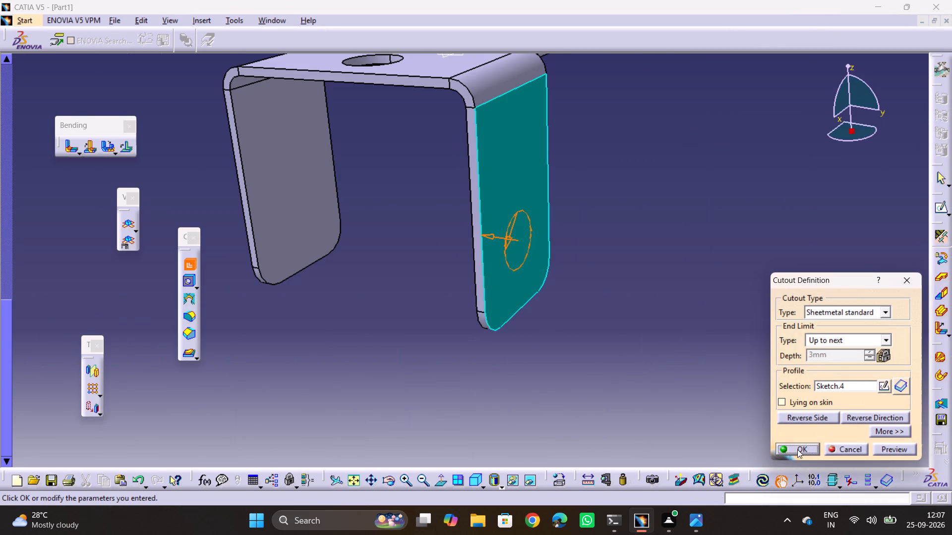
left_click(796, 449)
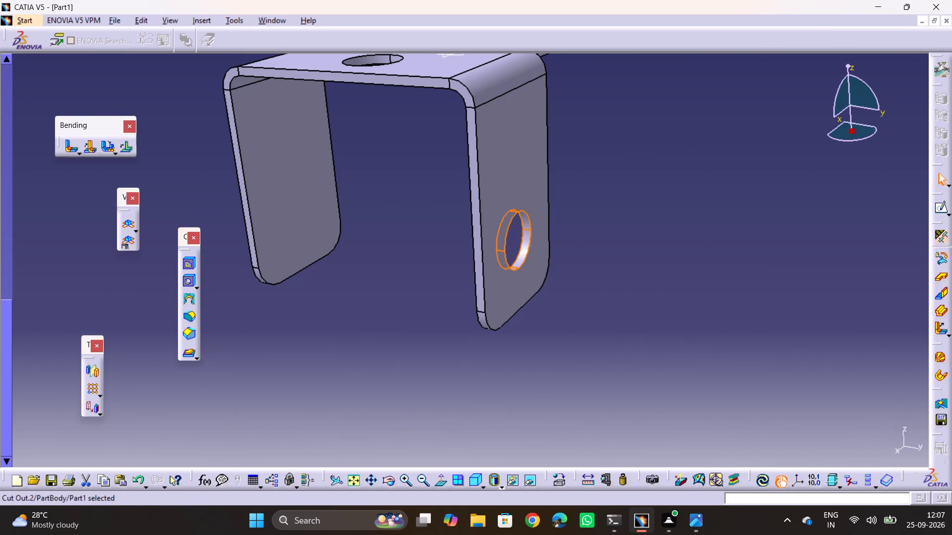
Mirror the lower flange's hole cutout about the zx plane onto the opposite lower flange.
left_click(87, 374)
middle_click_drag(361, 256, 370, 340)
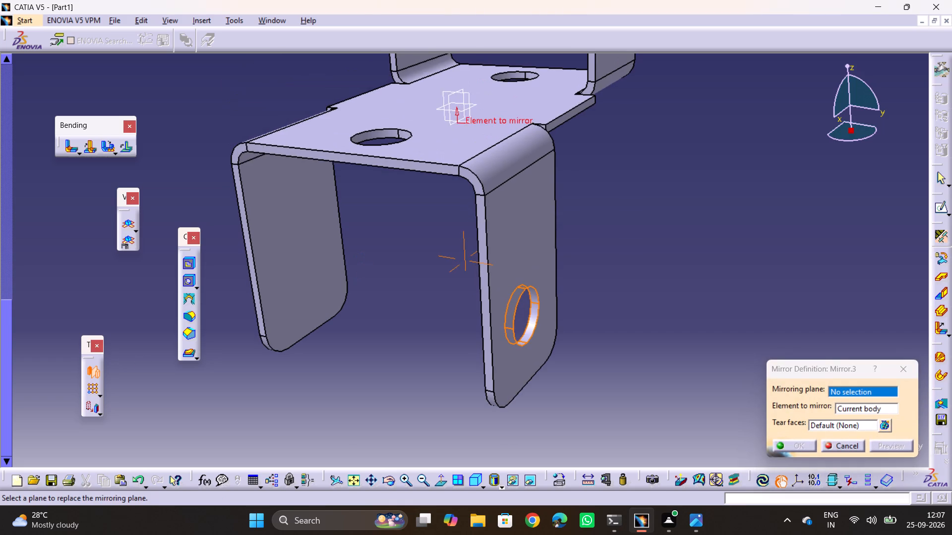
left_click(449, 98)
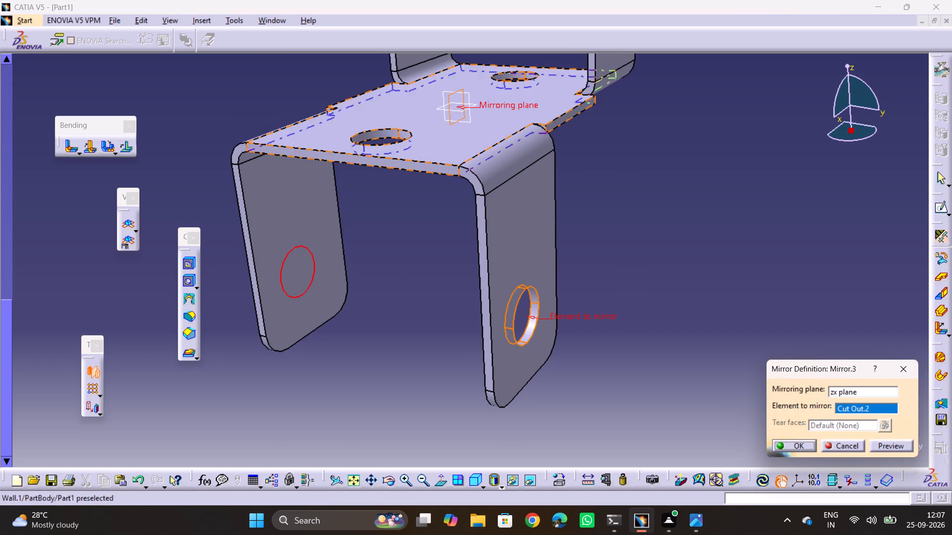
left_click(789, 447)
left_click(698, 339)
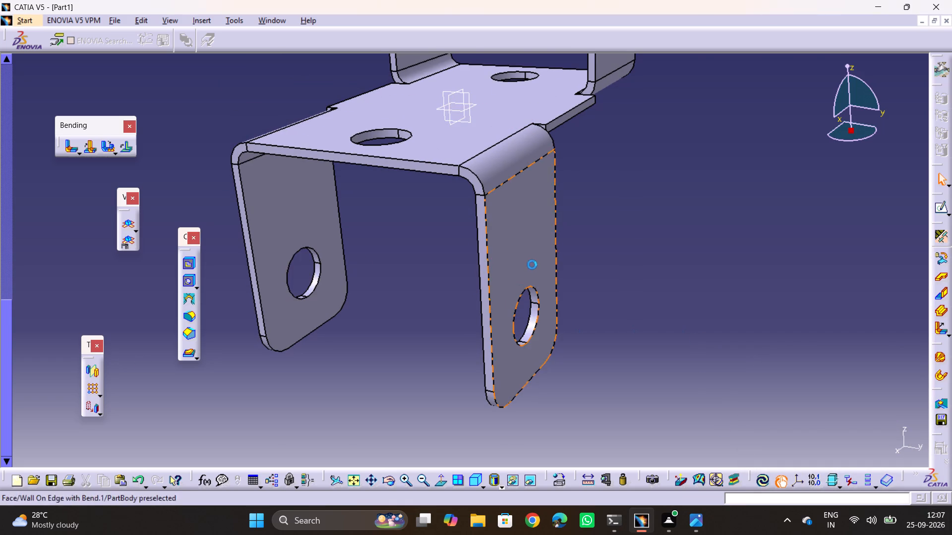
Save the finished bracket part as C19.
middle_click_drag(533, 263, 543, 354, "ctrl")
key("ctrl+s")
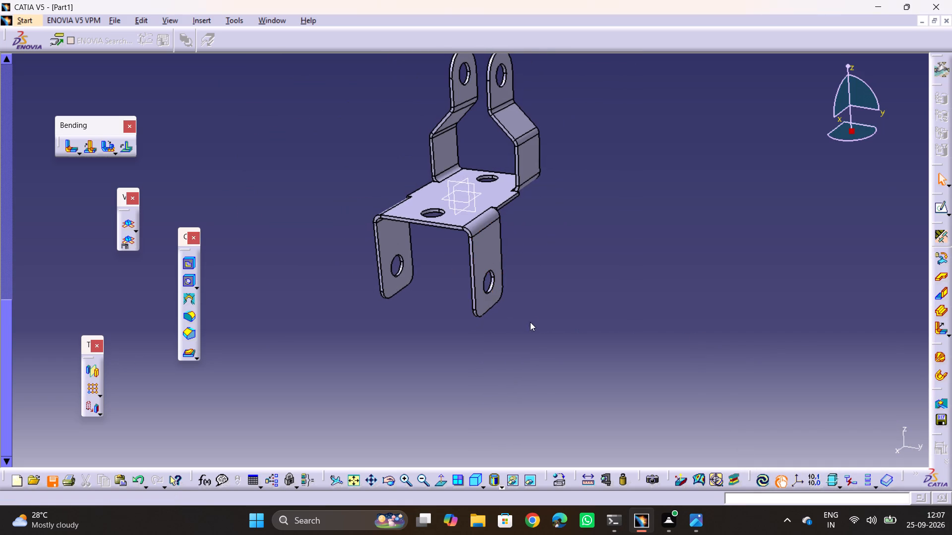
type("C19")
key("Return")
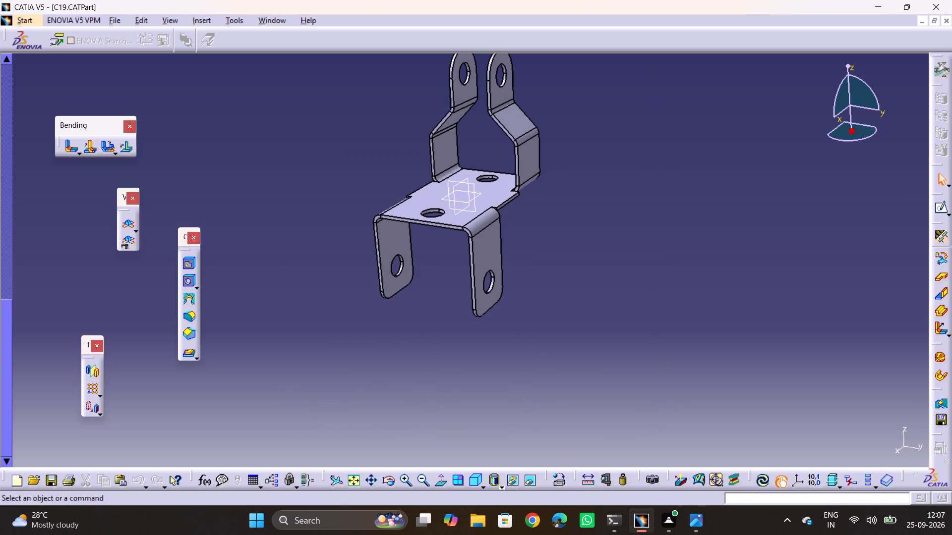
Preview the bracket's printout on an A4 landscape page without printing it.
key("ctrl+p")
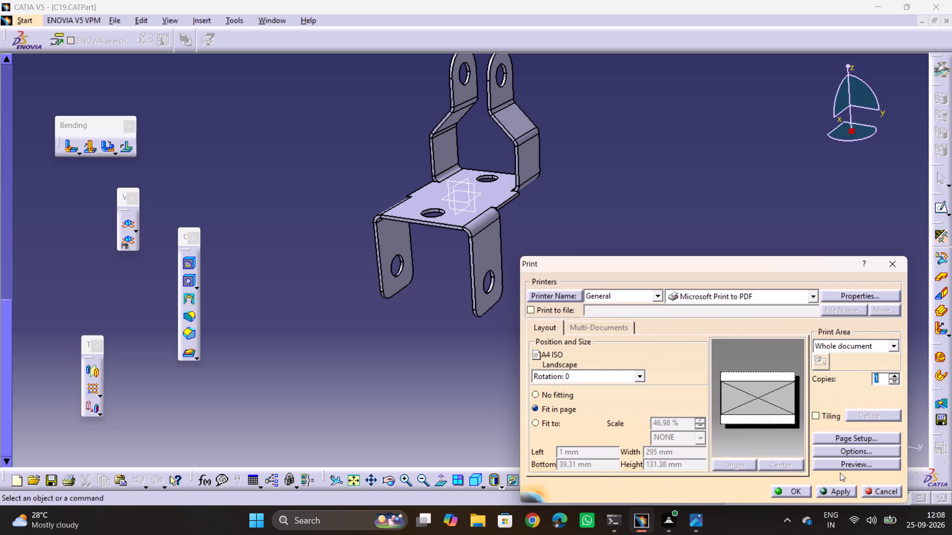
left_click(848, 463)
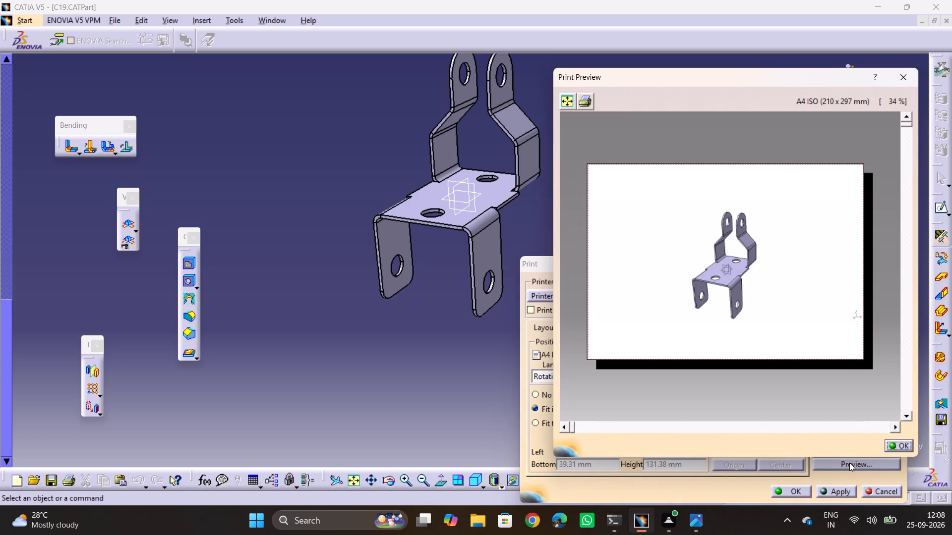
left_click(888, 447)
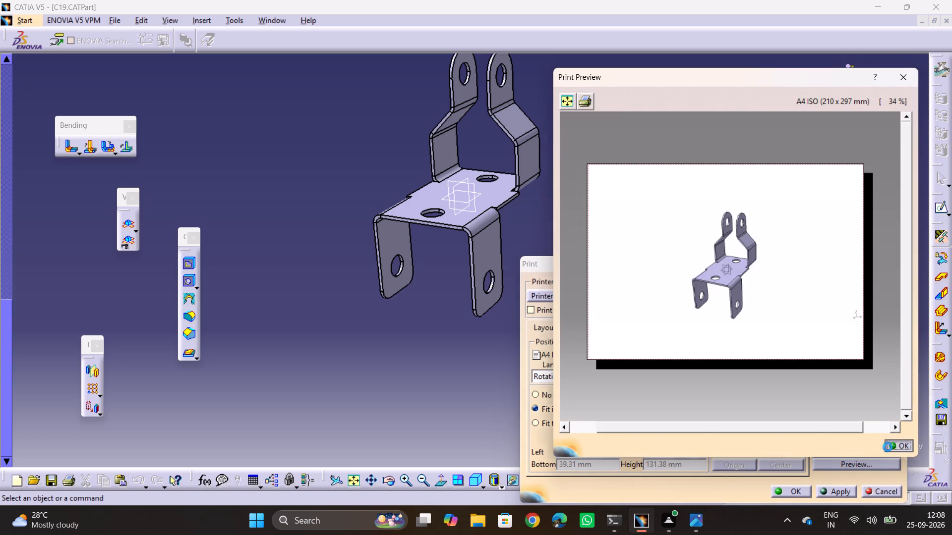
left_click(892, 492)
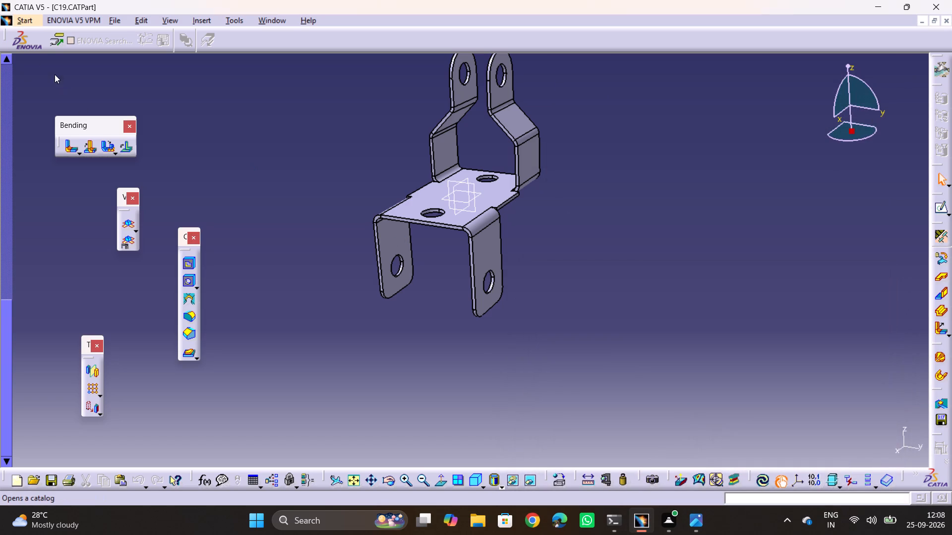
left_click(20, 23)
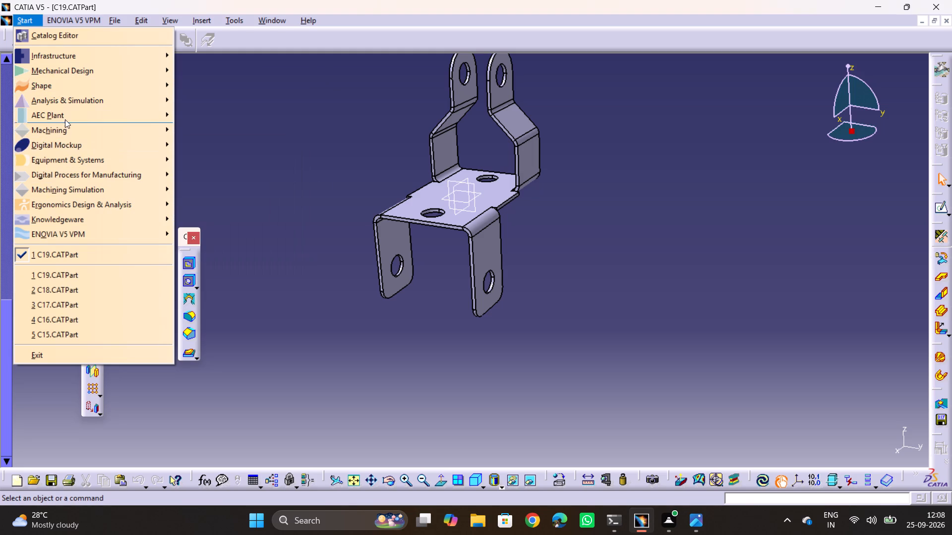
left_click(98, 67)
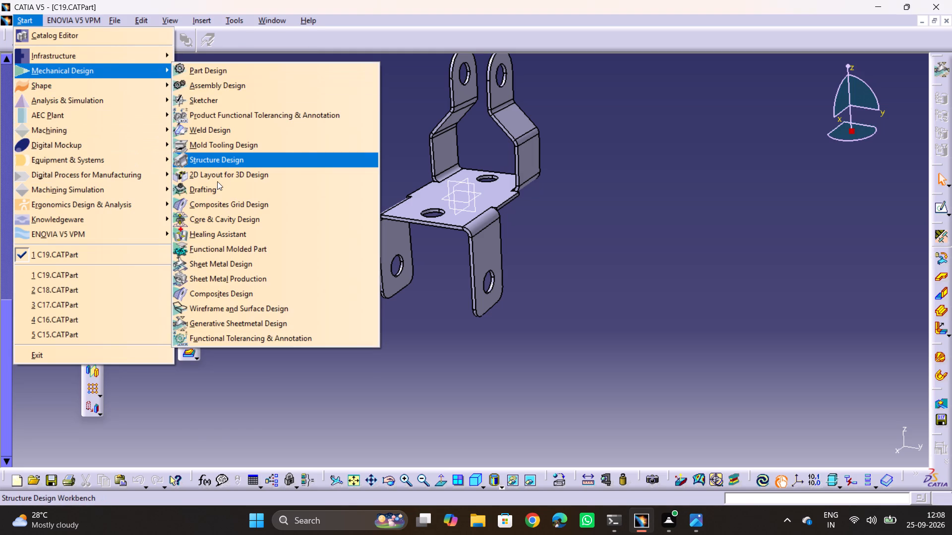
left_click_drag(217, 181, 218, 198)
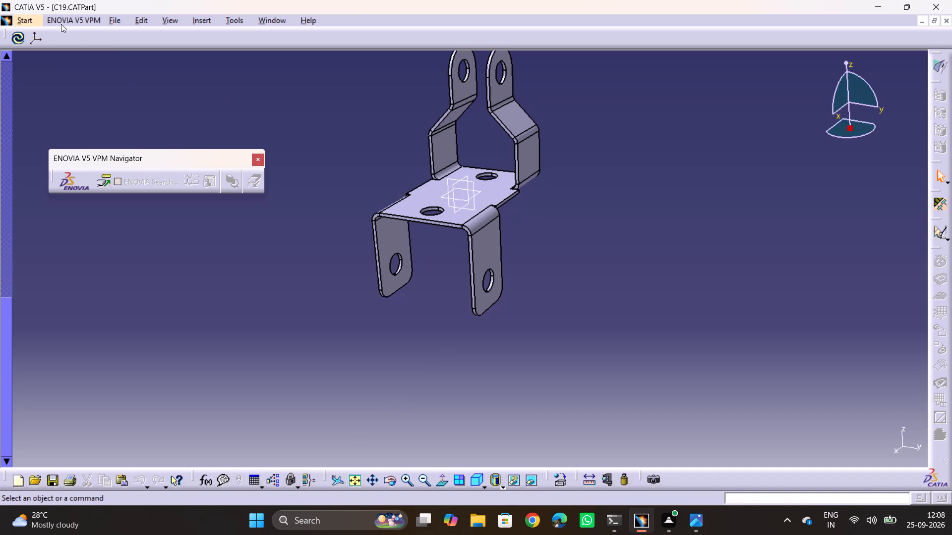
Create a Drafting drawing of the bracket with the front, bottom and right view layout on an A3 ISO sheet at 1:1.
left_click(29, 22)
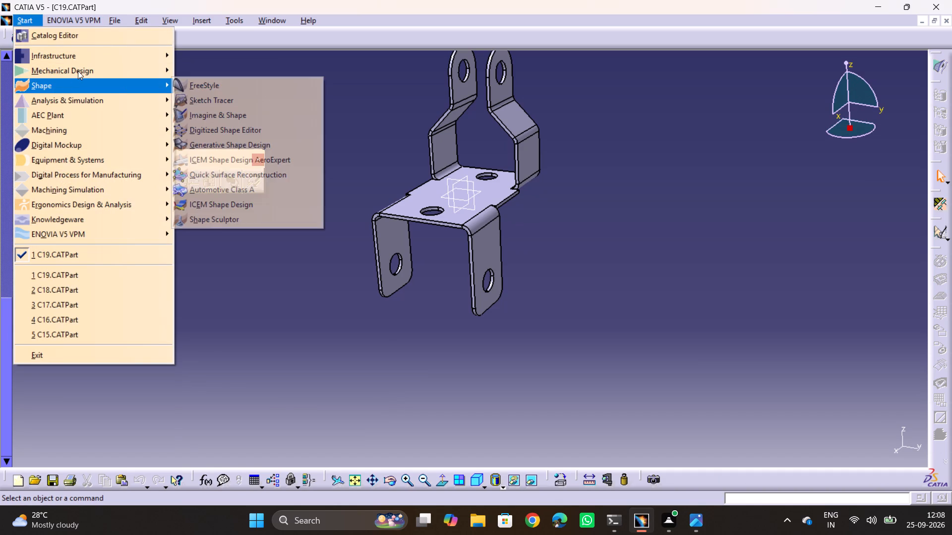
left_click(78, 71)
left_click(212, 190)
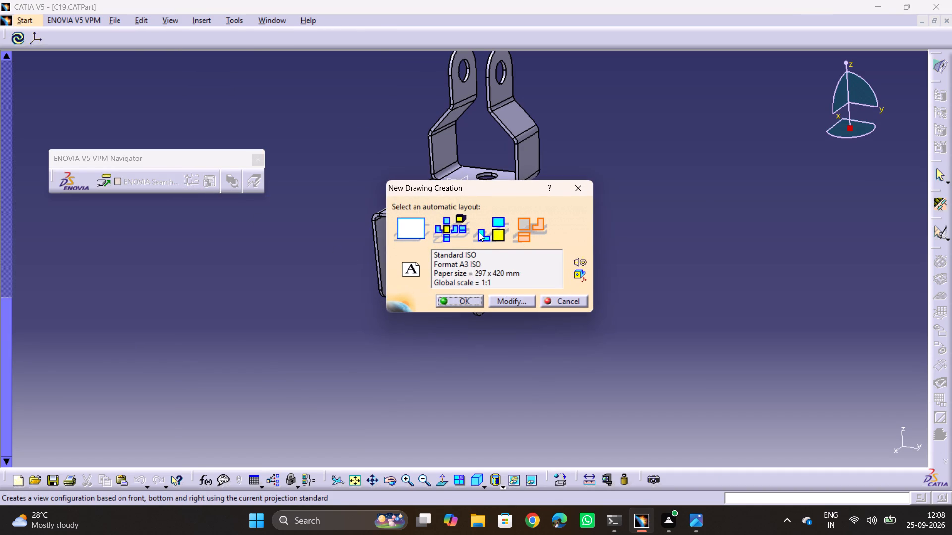
left_click(479, 232)
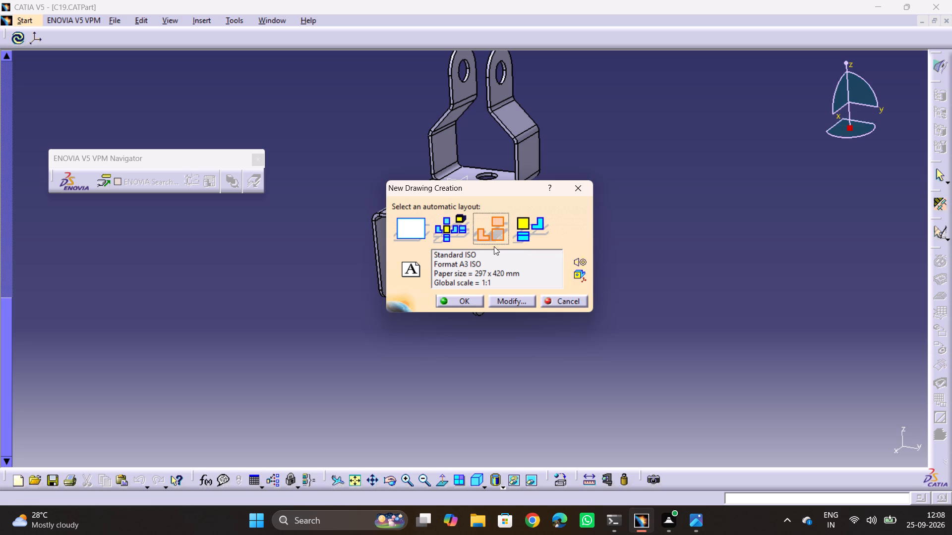
left_click(473, 296)
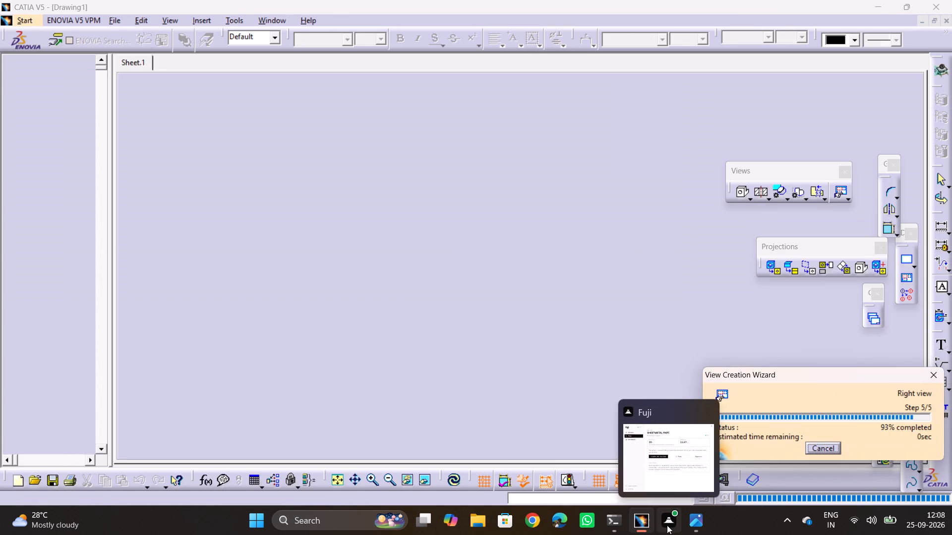
Change the format of Sheet.1 to A1 ISO in the sheet properties.
middle_click_drag(278, 189, 272, 189)
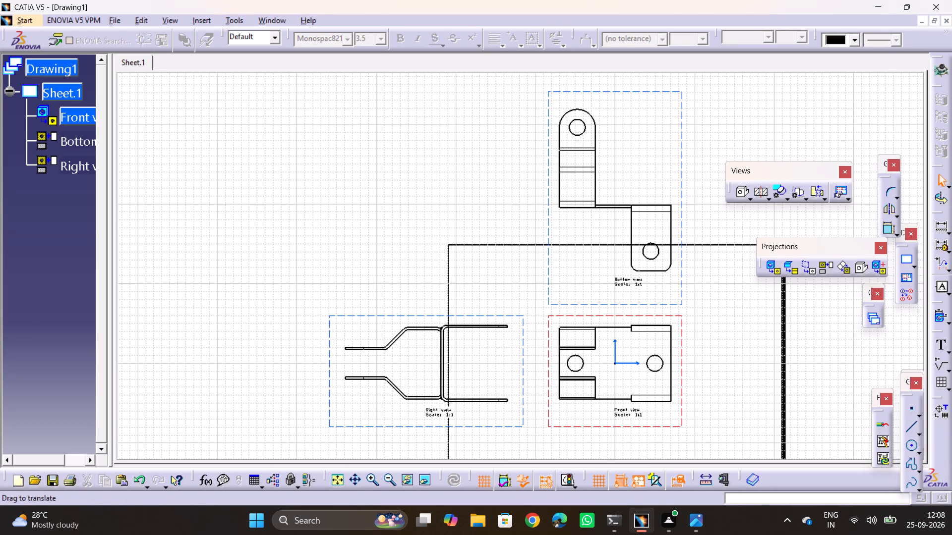
middle_click_drag(272, 189, 127, 126)
middle_click_drag(582, 244, 595, 274, "ctrl")
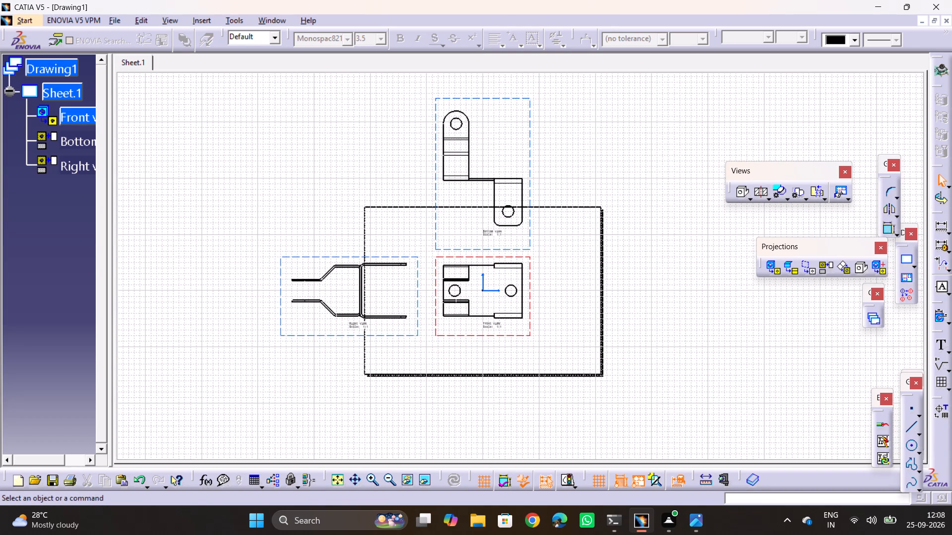
left_click(285, 139)
right_click(55, 98)
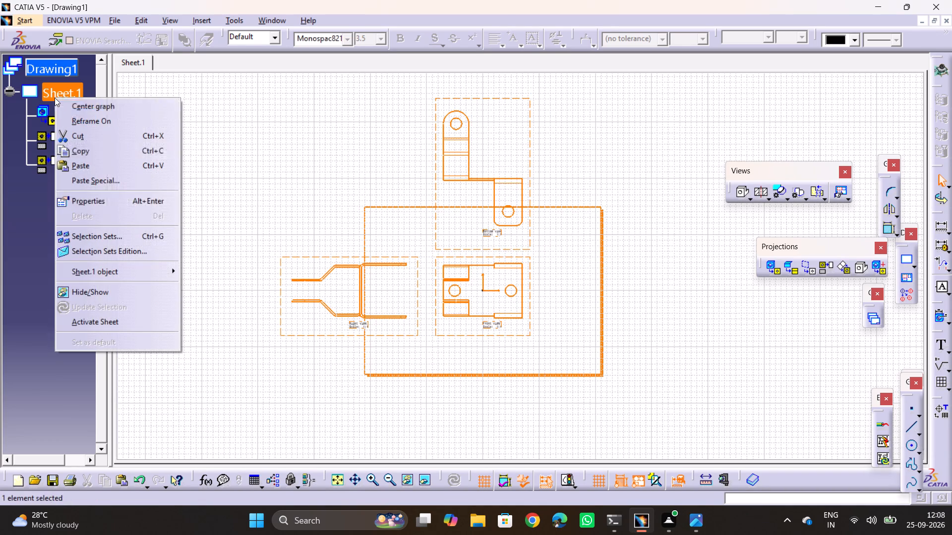
left_click(115, 204)
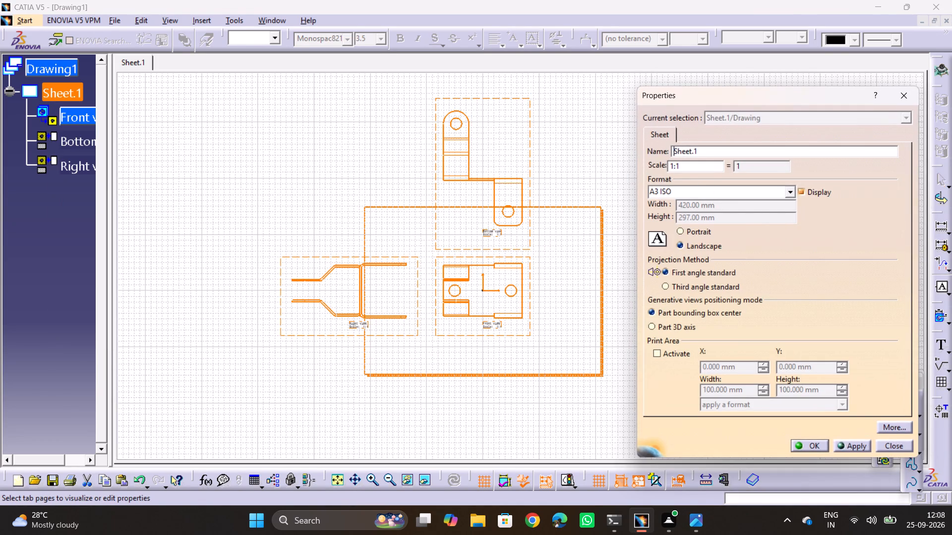
left_click(704, 197)
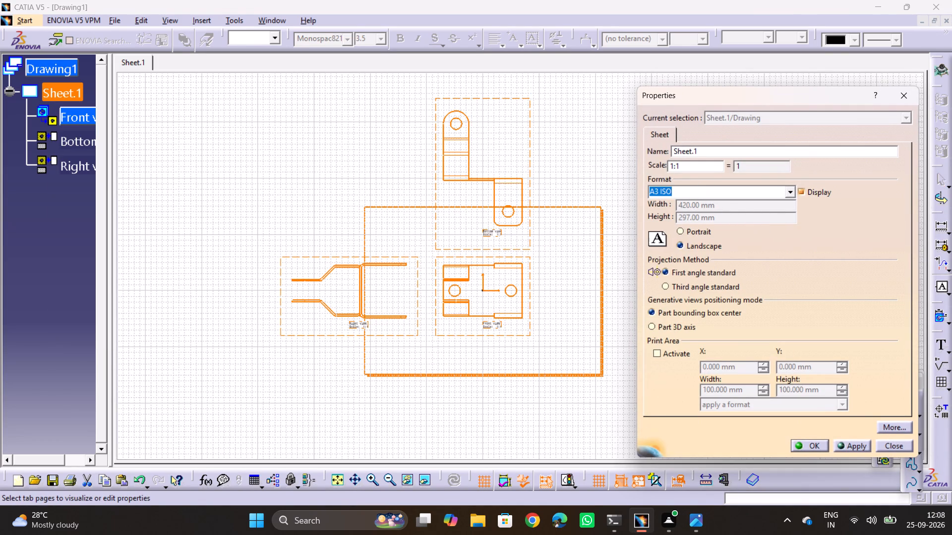
left_click(791, 195)
left_click(686, 212)
left_click(844, 450)
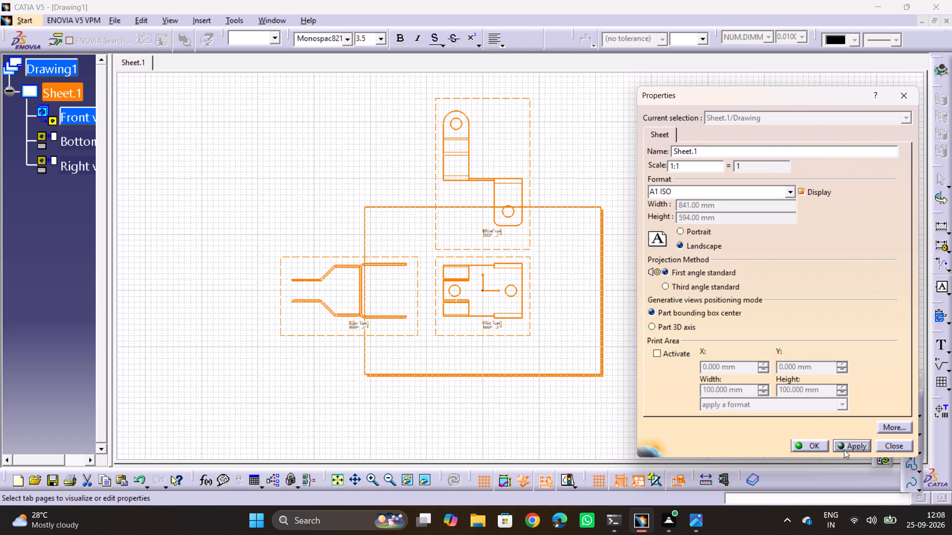
middle_click_drag(498, 283, 336, 329)
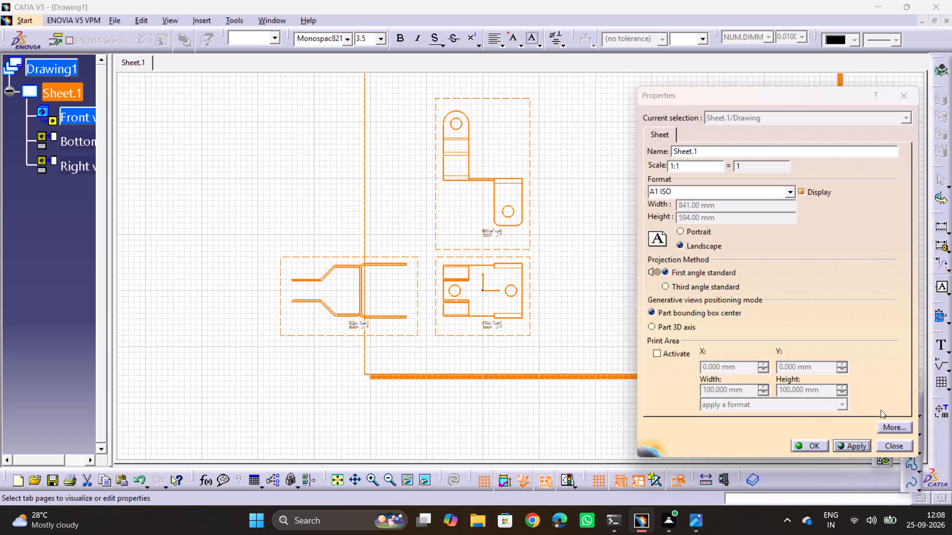
left_click(815, 444)
Arrange the three views inside the sheet border, spacing the bottom and right views farther from the front view.
middle_click_drag(521, 217, 361, 281)
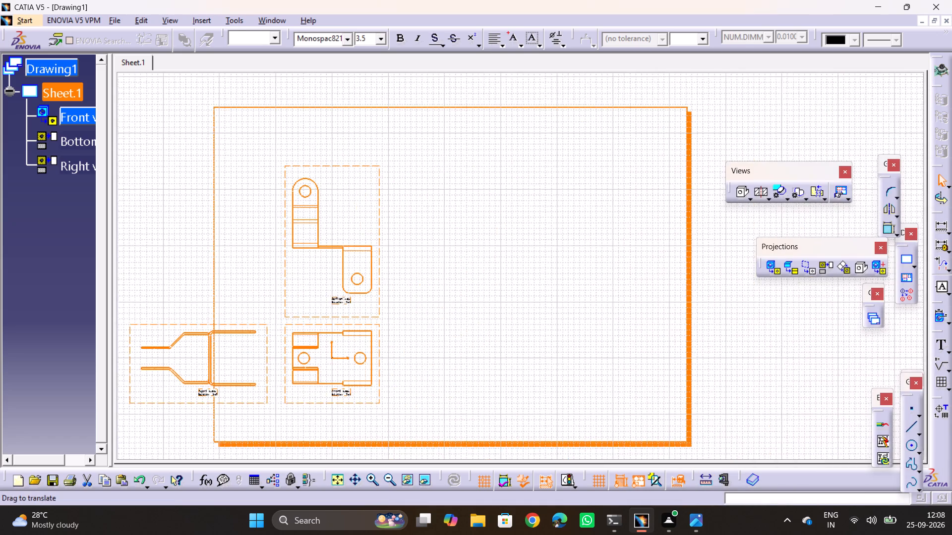
middle_click_drag(361, 281, 349, 257)
left_click(732, 321)
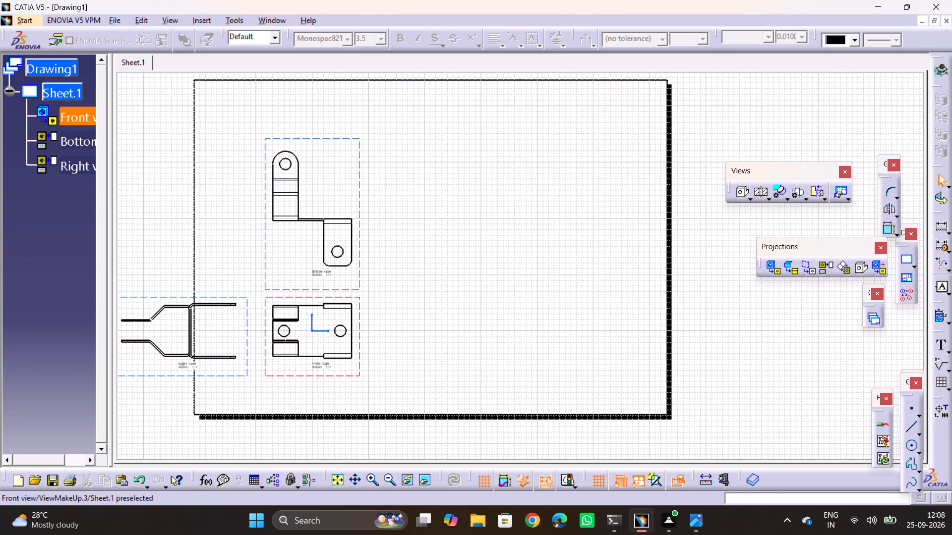
left_click_drag(361, 374, 574, 372)
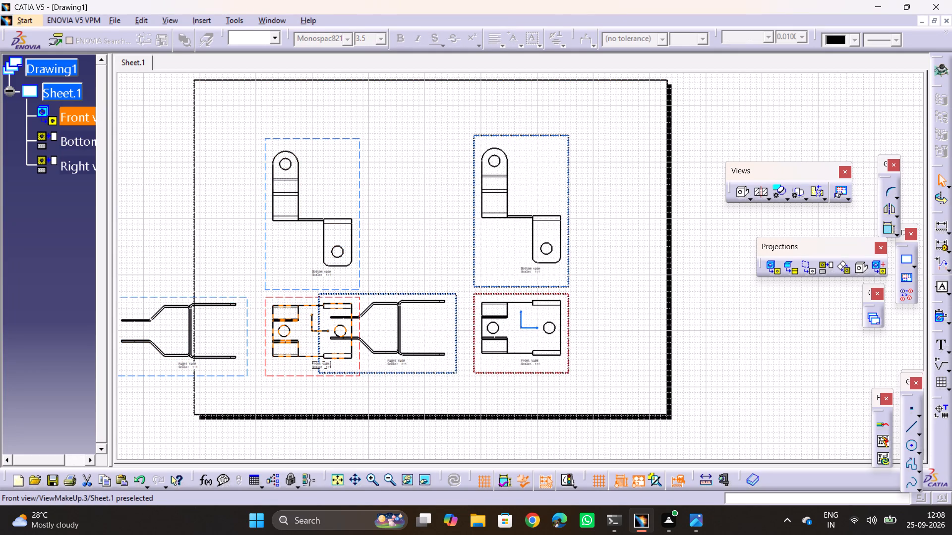
left_click_drag(574, 372, 575, 372)
left_click_drag(478, 233, 361, 237)
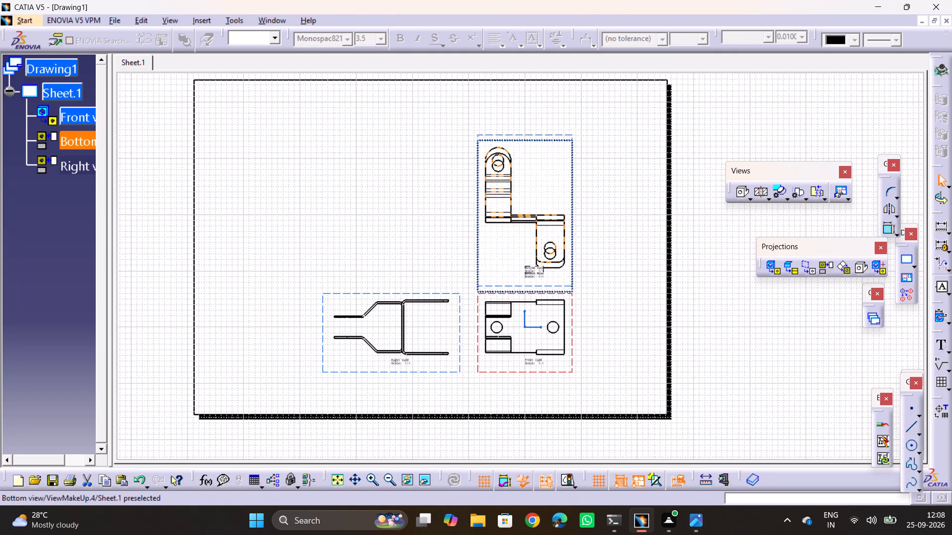
left_click_drag(361, 237, 360, 207)
left_click(691, 299)
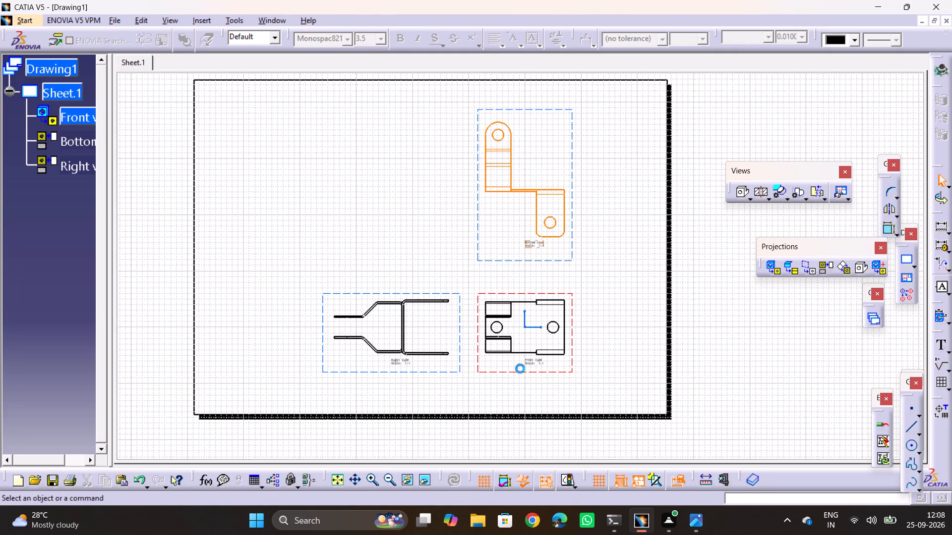
left_click_drag(326, 373, 261, 388)
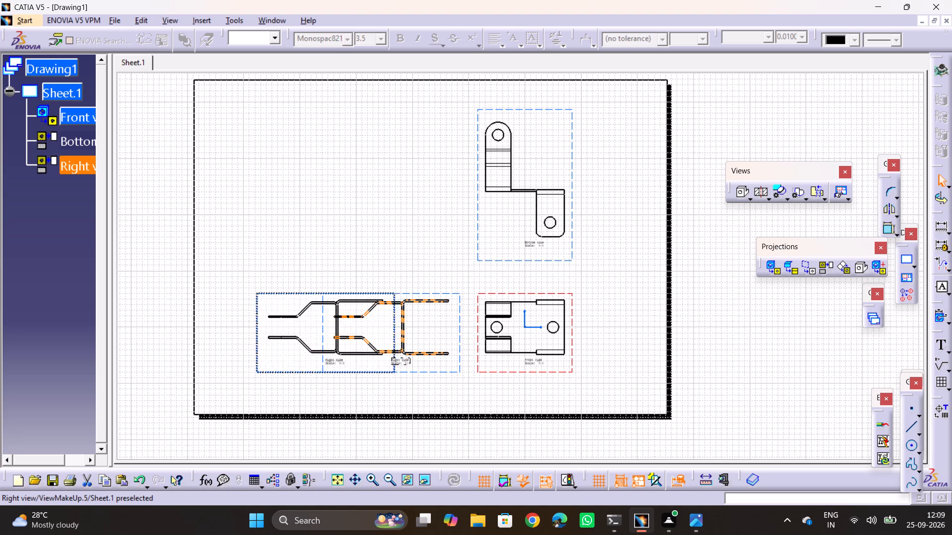
left_click_drag(261, 388, 262, 388)
left_click(703, 264)
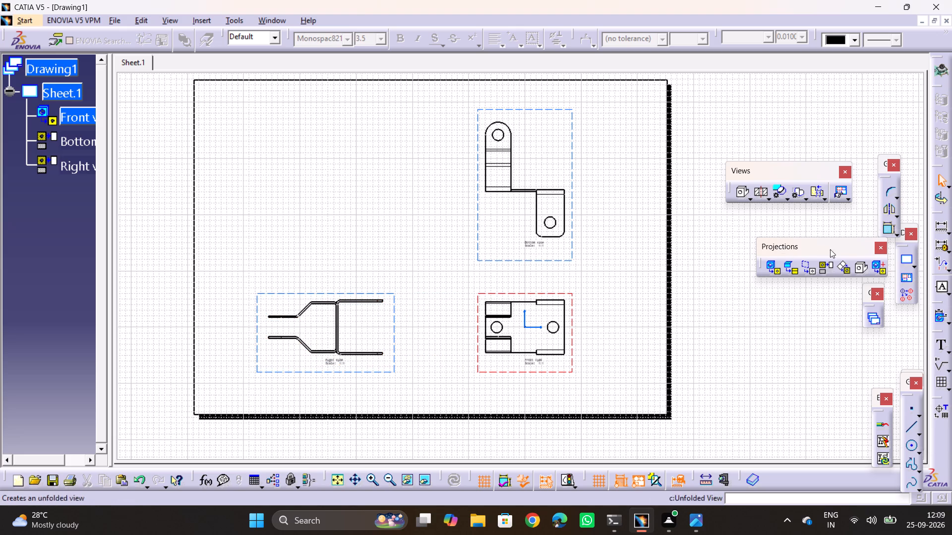
Create an isometric view of the bracket from a face of the lower flange in C19.CATPart.
left_click(862, 268)
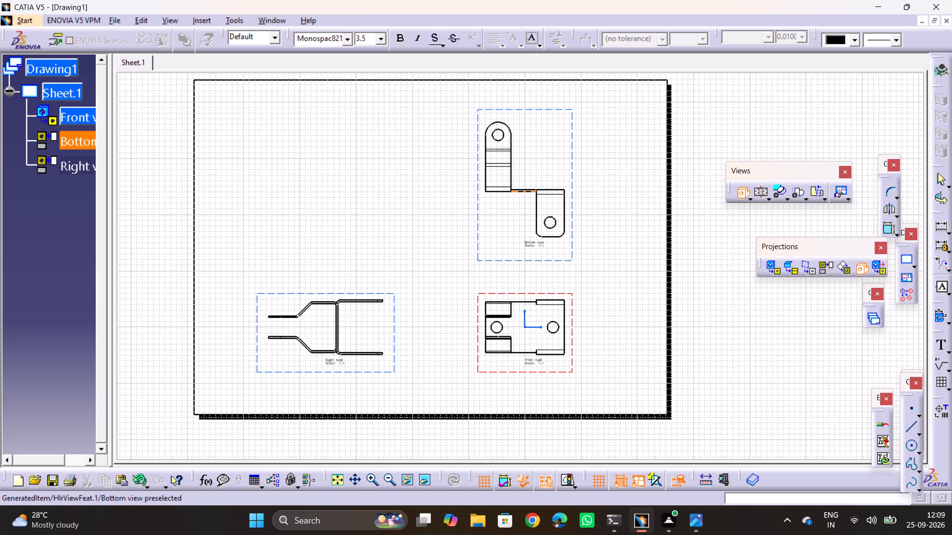
left_click(279, 26)
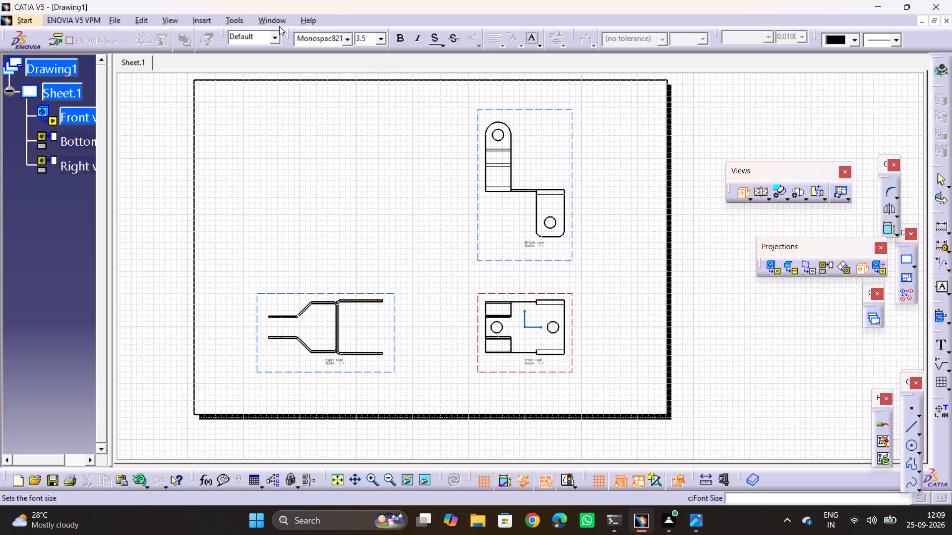
left_click(278, 19)
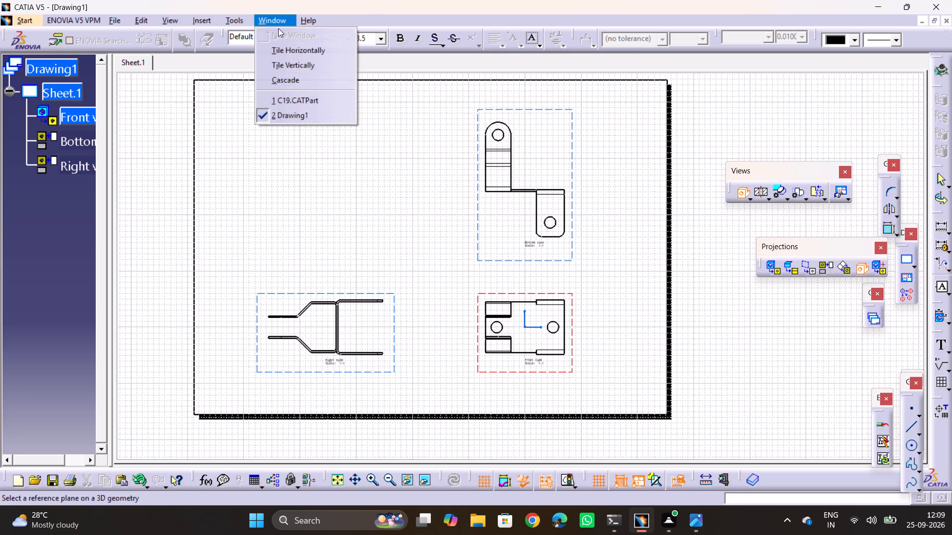
left_click(292, 100)
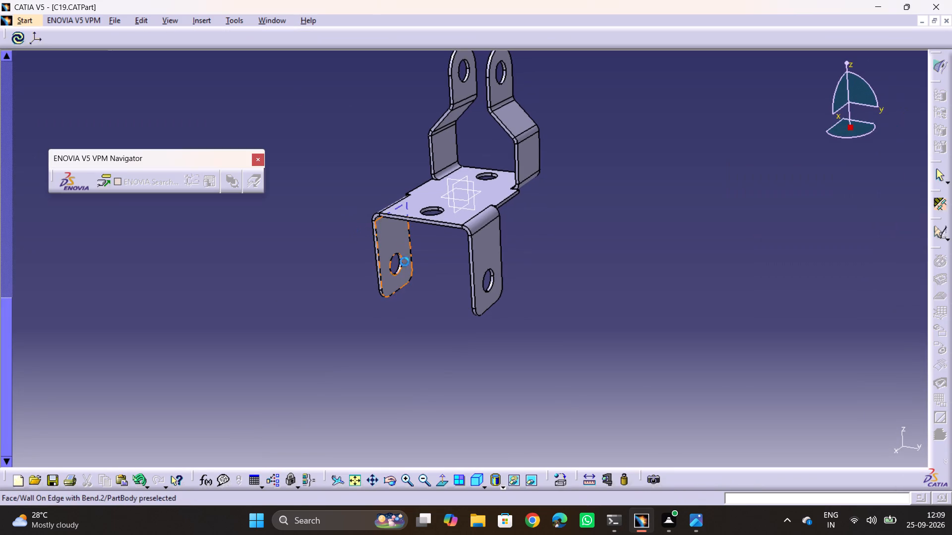
left_click(380, 288)
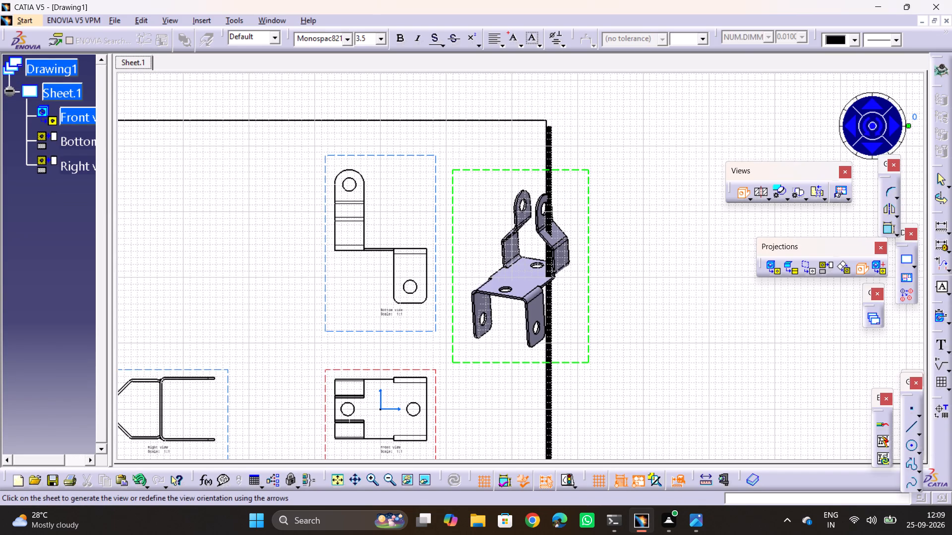
left_click(480, 389)
Move the isometric view into the empty sheet area directly above the right view.
middle_click_drag(557, 362, 653, 286)
left_click_drag(603, 303, 224, 274)
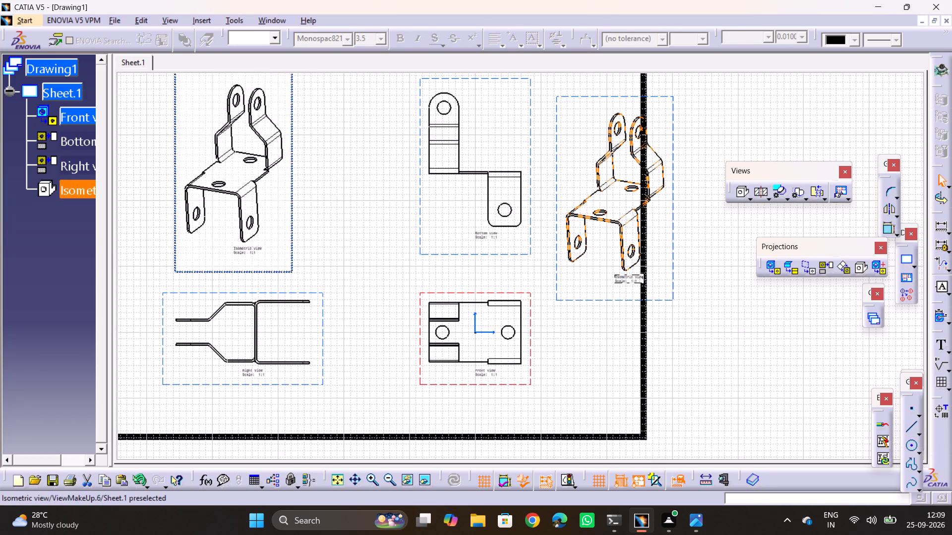
left_click_drag(224, 274, 224, 274)
left_click(650, 290)
Preview the drawing fitted to an A4 landscape page and print it to a PDF file named C19.
middle_click_drag(368, 321, 372, 343)
key("ctrl+p")
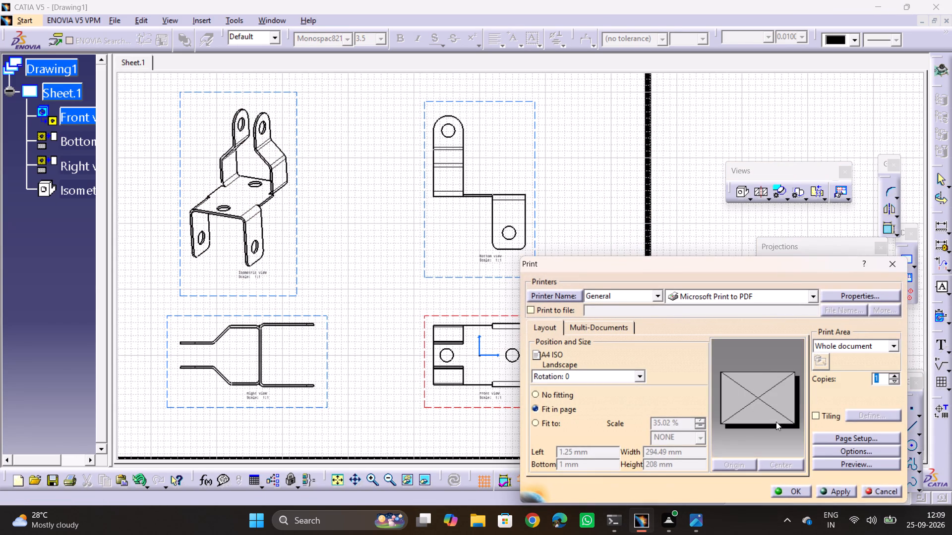
left_click(849, 462)
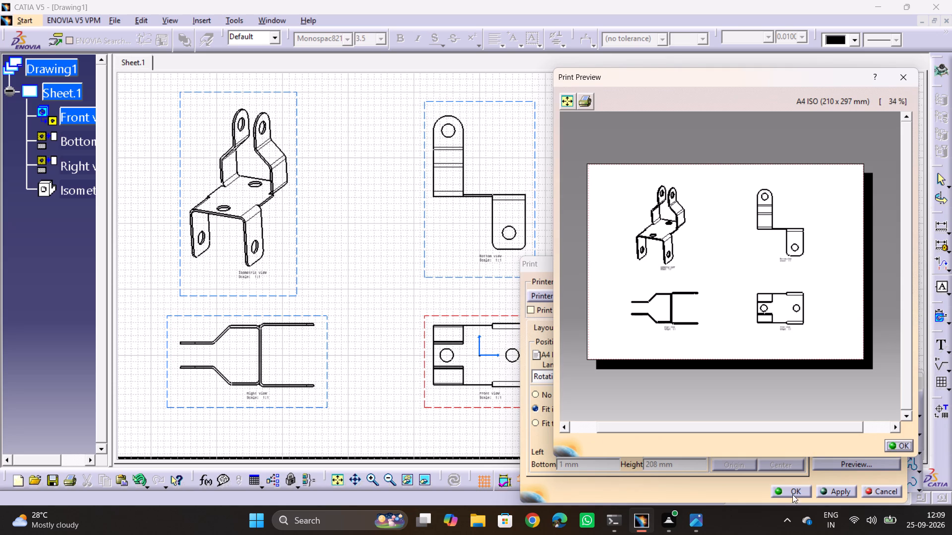
left_click(903, 441)
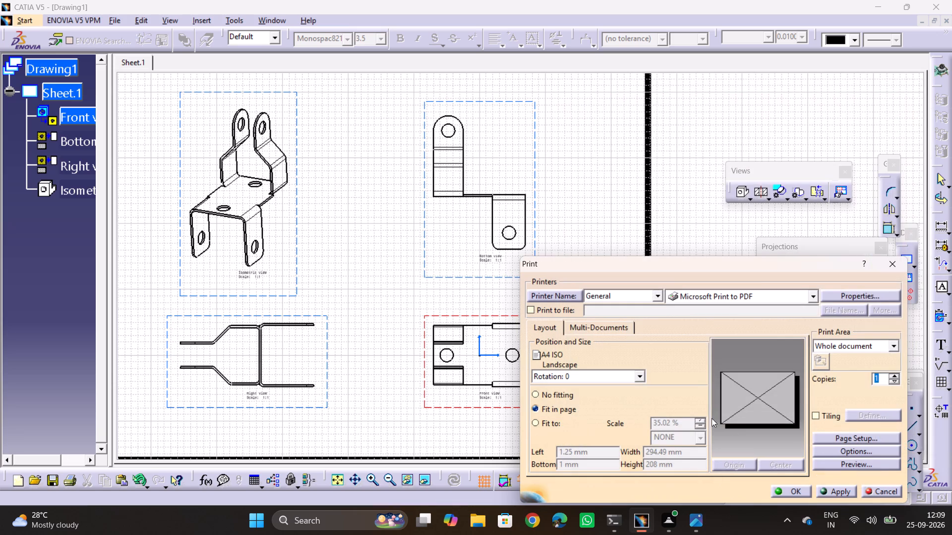
left_click(795, 493)
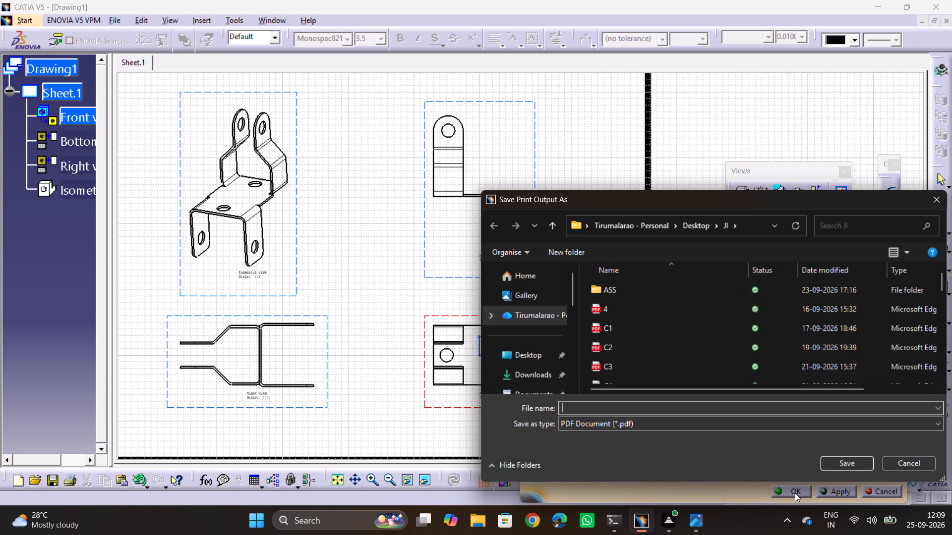
key("c")
key("1")
key("9")
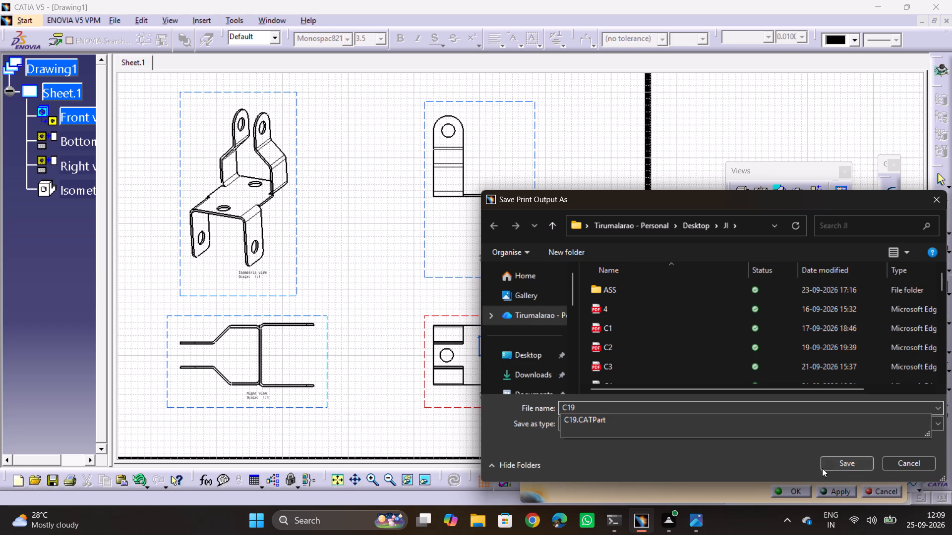
left_click(843, 464)
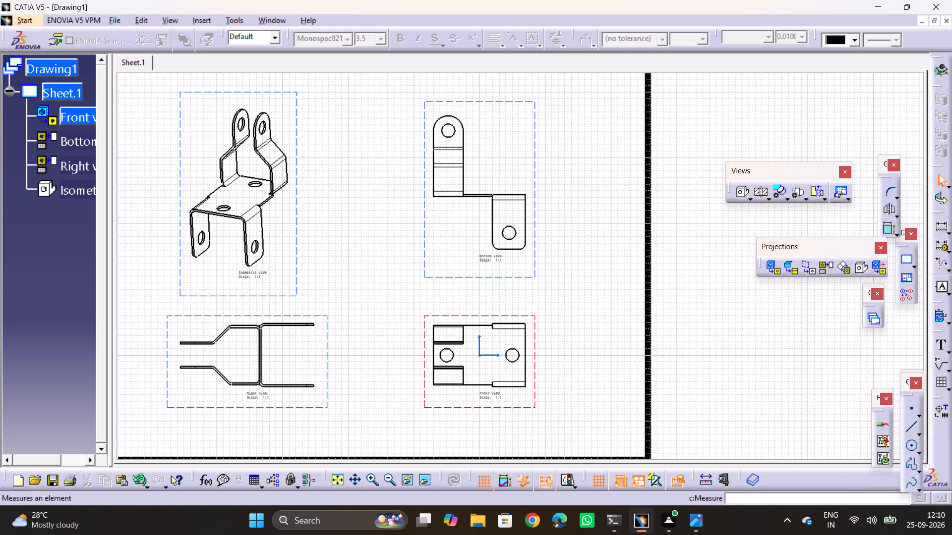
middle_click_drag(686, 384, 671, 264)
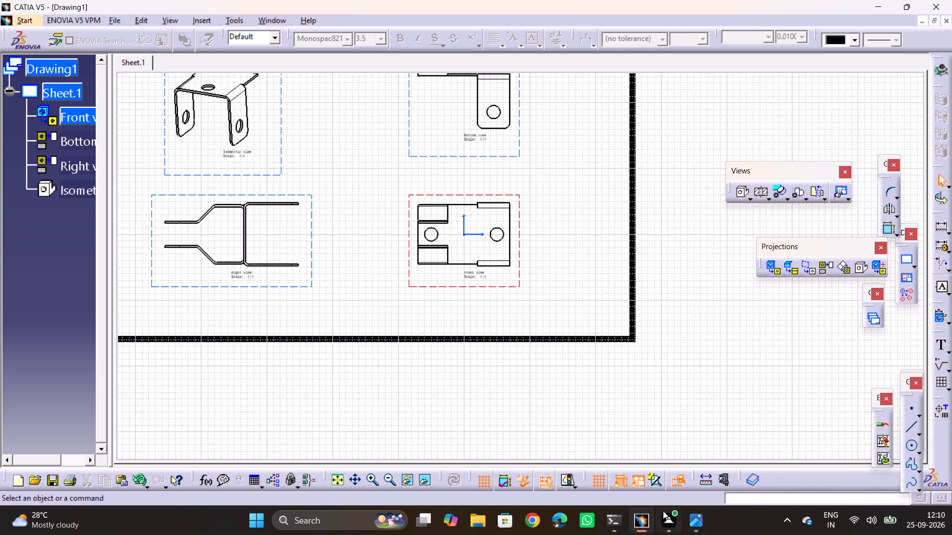